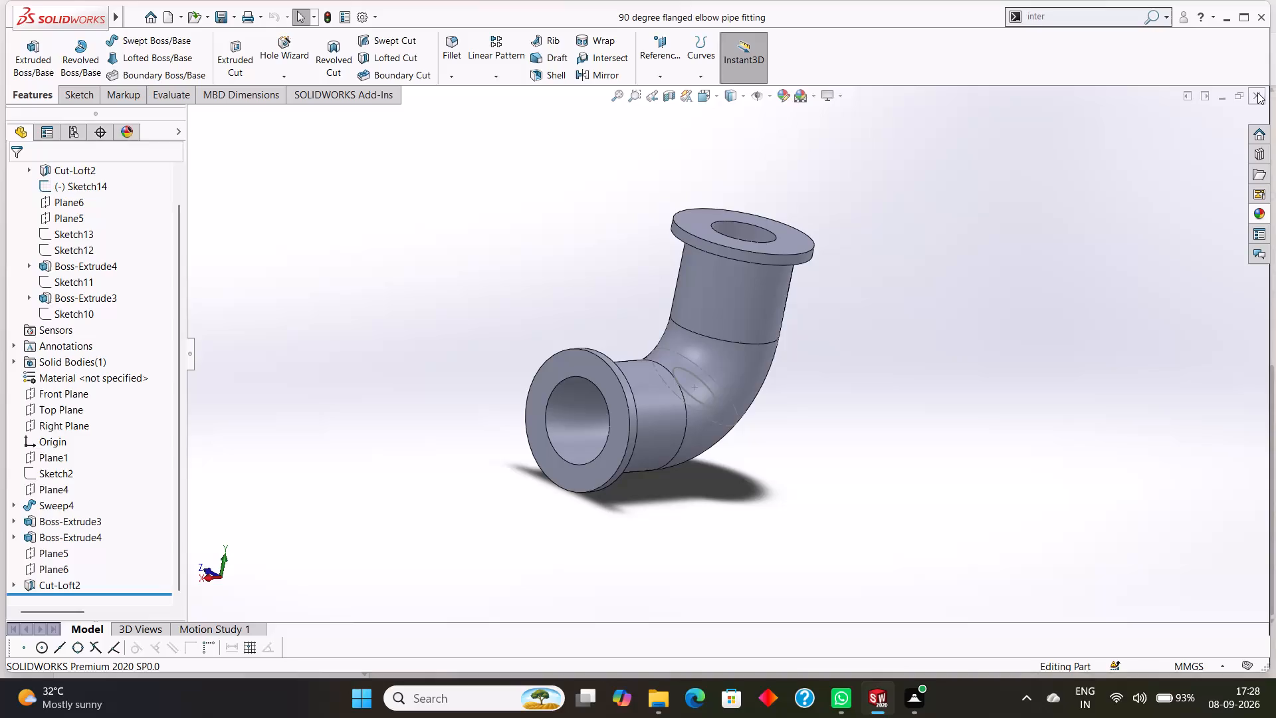
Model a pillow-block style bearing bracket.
Close the 90 degree flanged elbow pipe fitting part.
left_click(1257, 92)
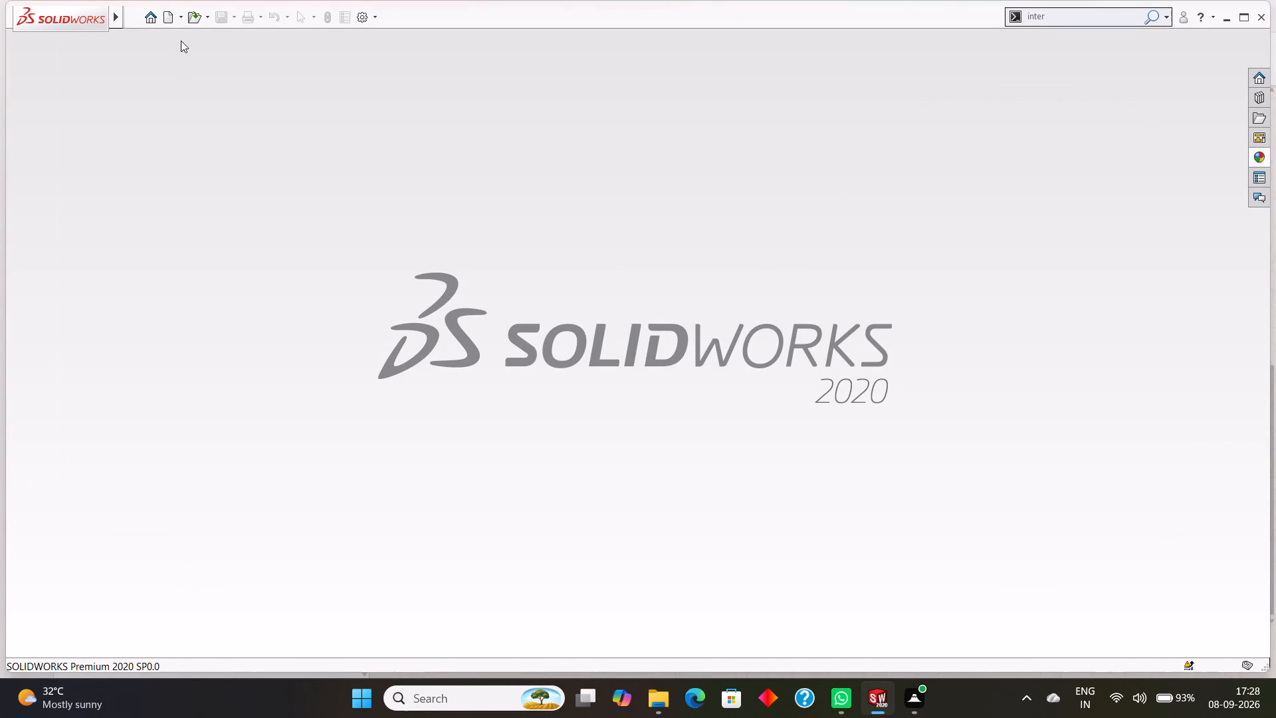
Create a new part document.
left_click(177, 18)
left_click(186, 30)
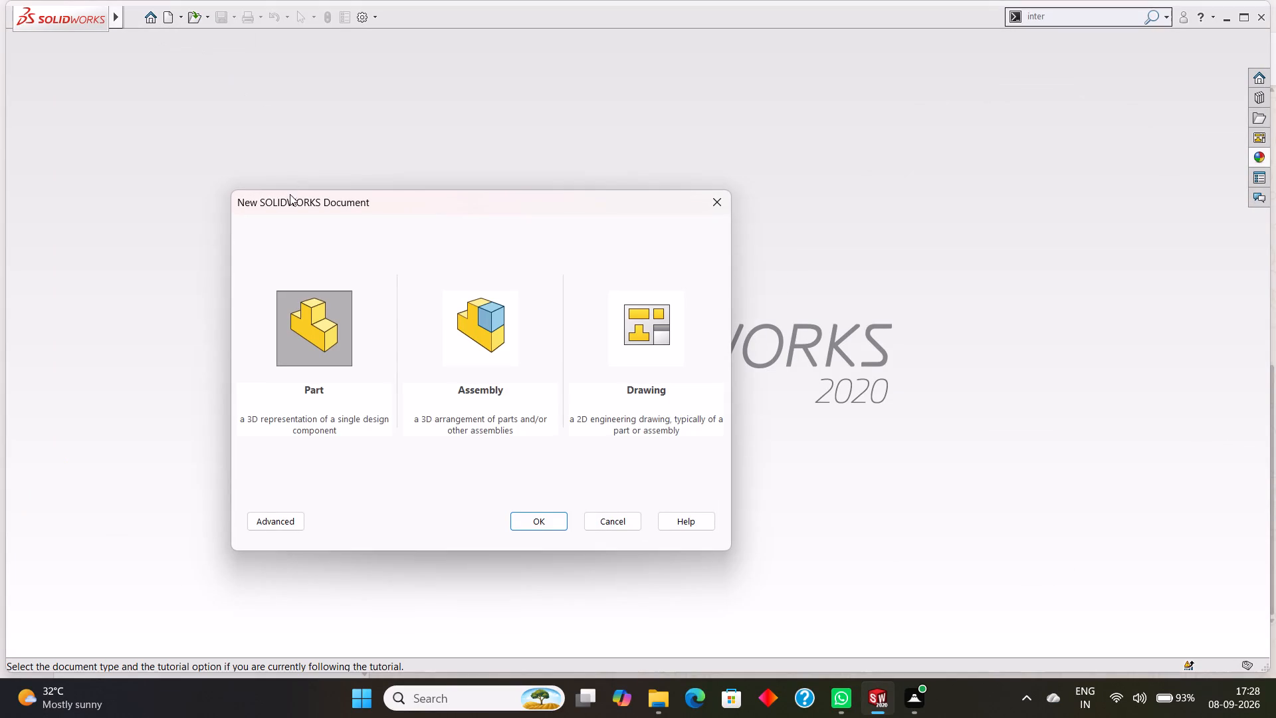
left_click(310, 302)
left_click(525, 519)
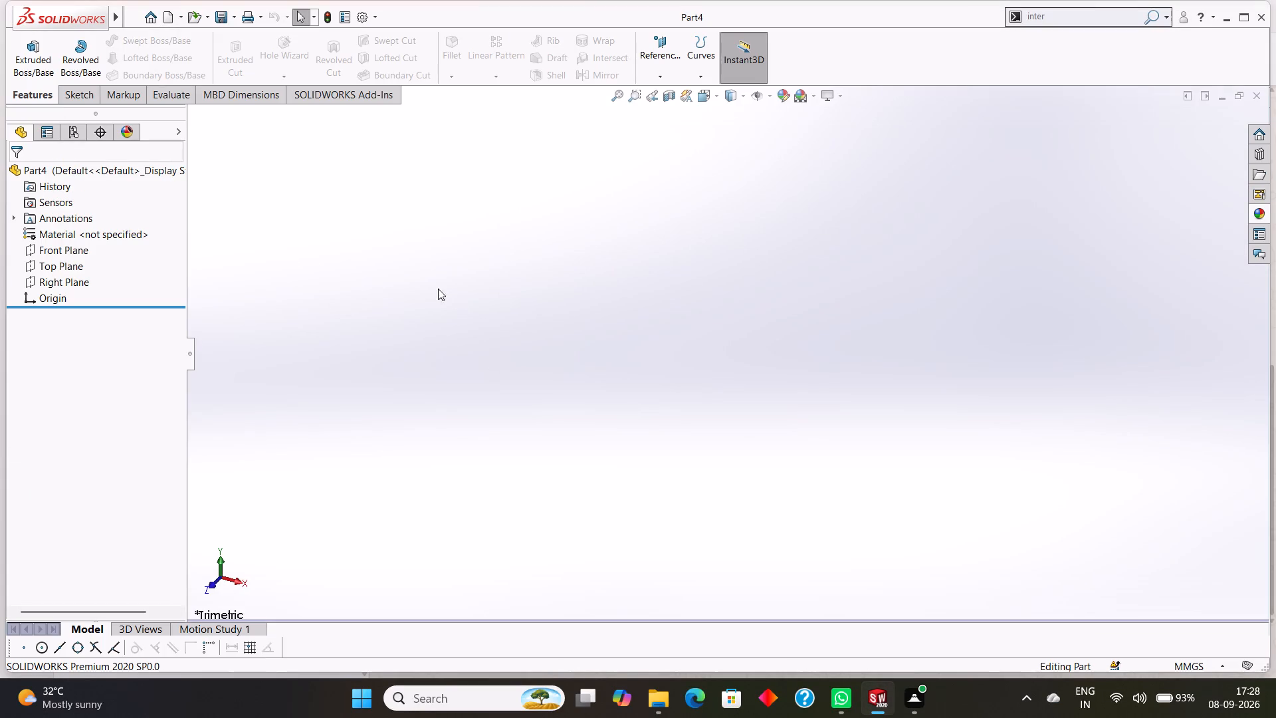
Sketch a closed 180 mm by 15 mm rectangle on the Front Plane with lines, placing its lower corner at the origin.
left_click(53, 245)
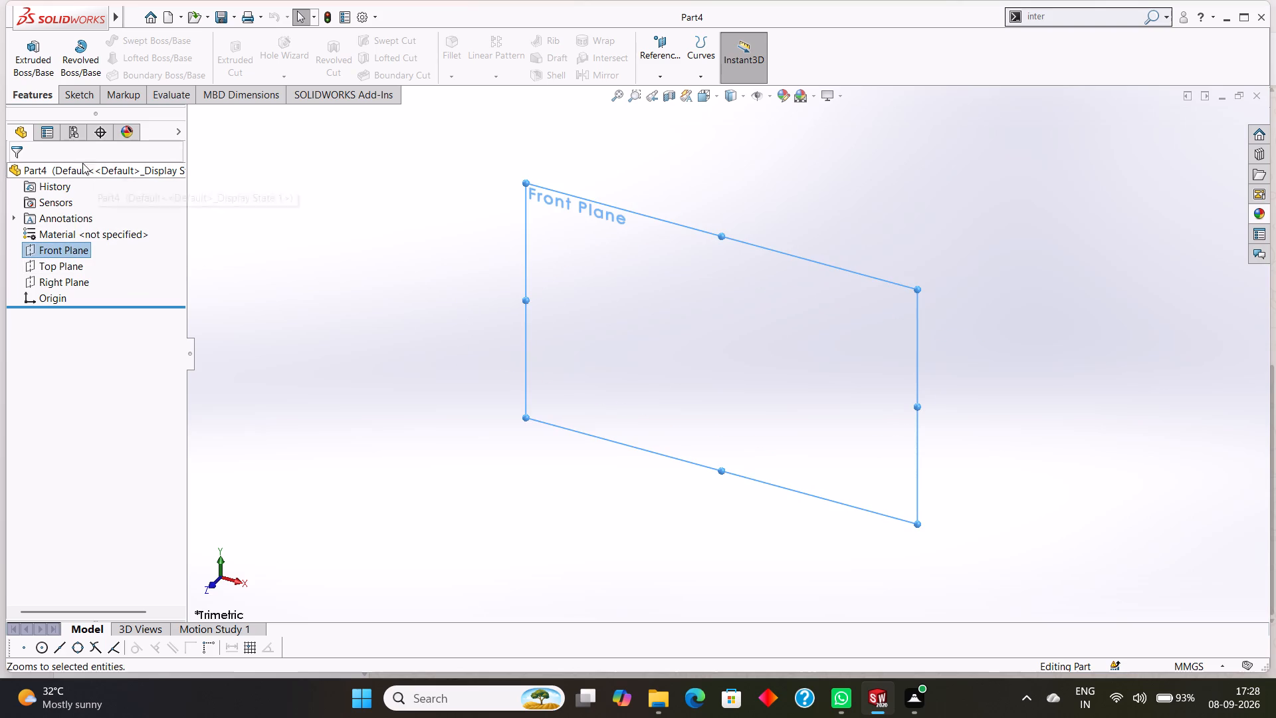
left_click(68, 100)
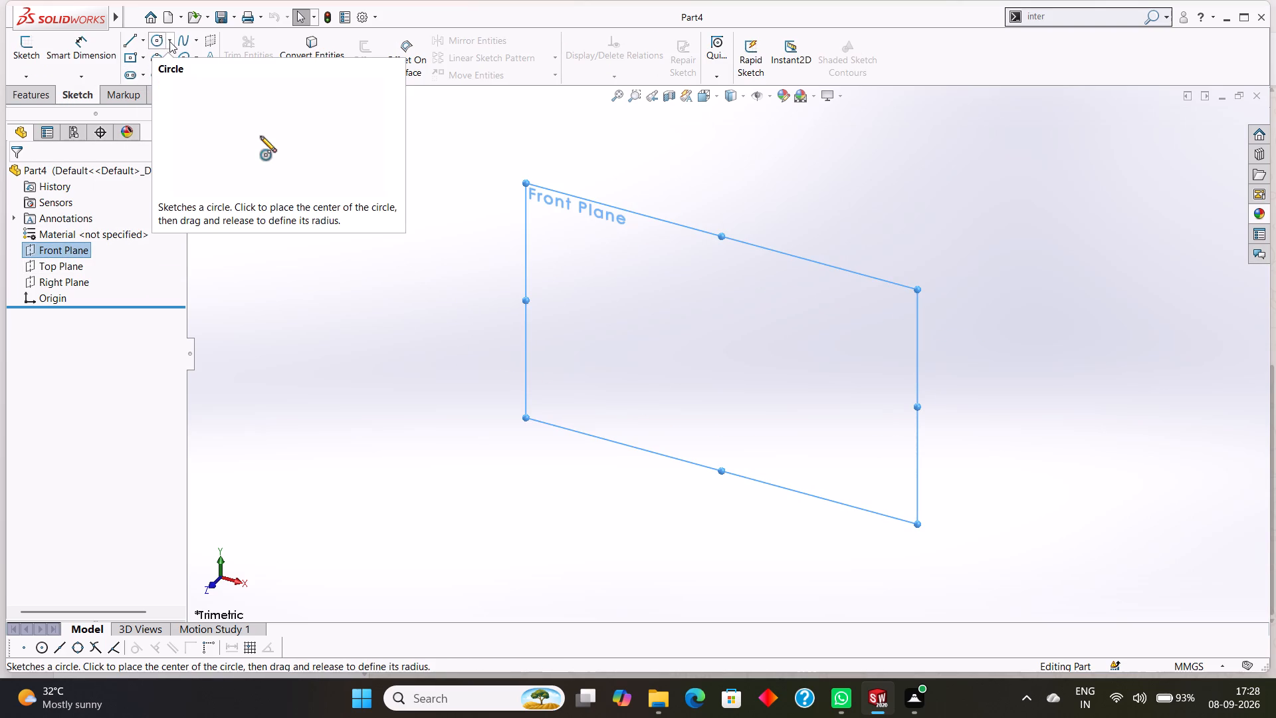
left_click(135, 42)
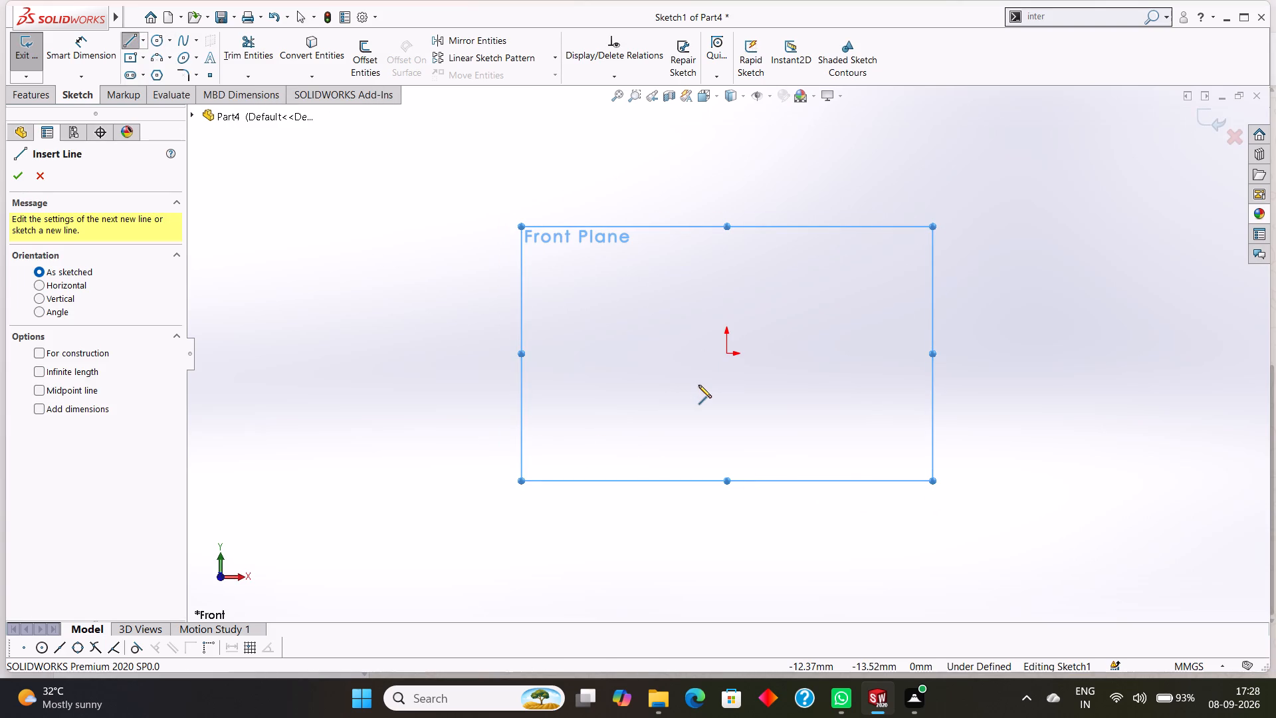
left_click(726, 354)
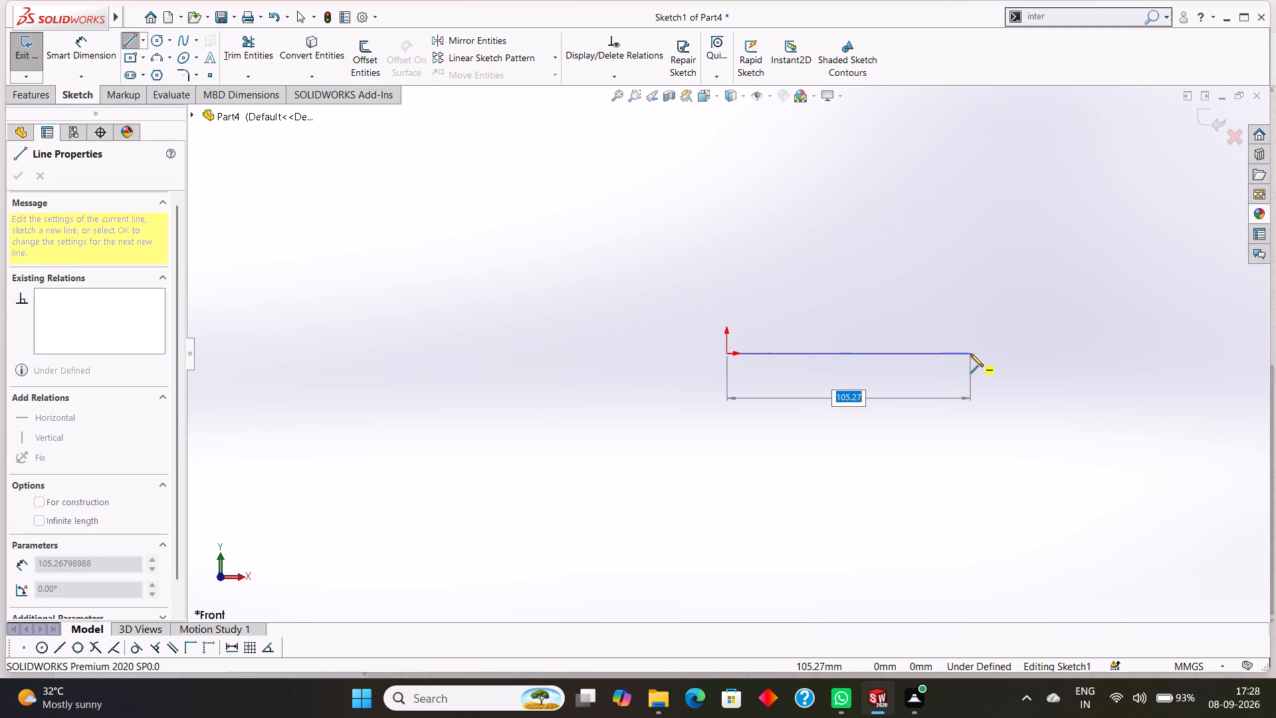
type("180")
key("Return")
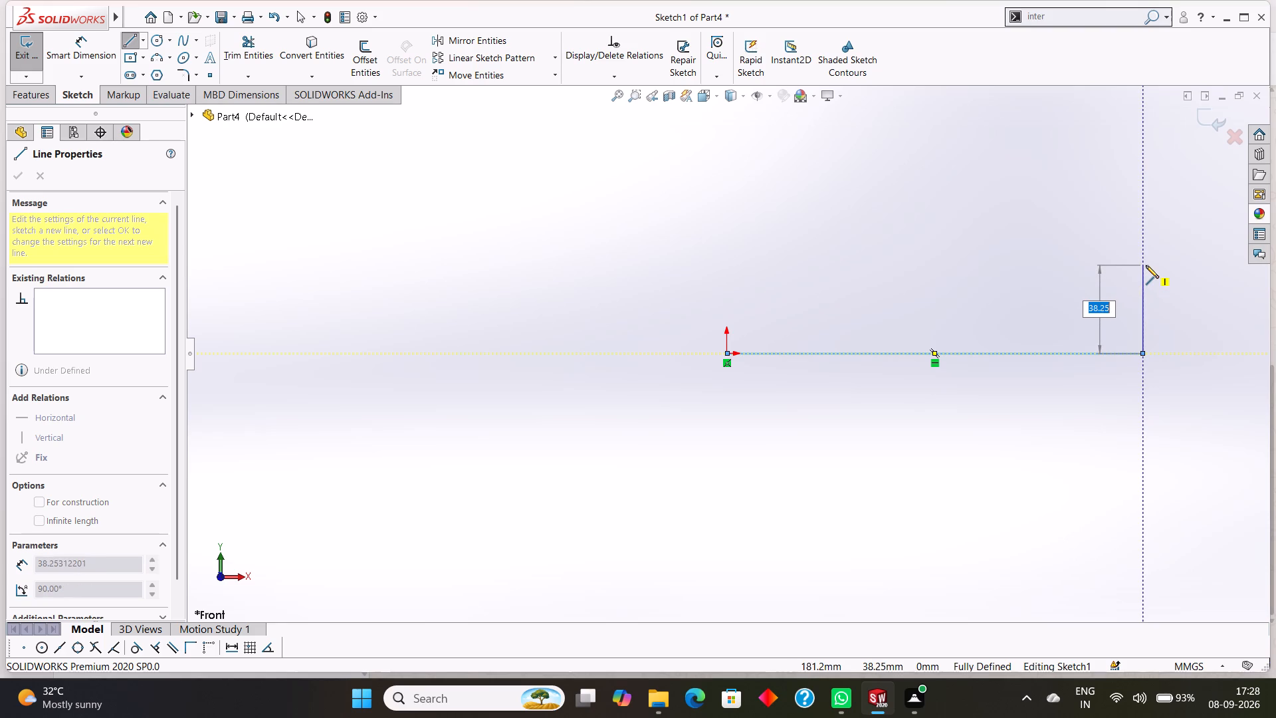
type("15")
key("Return")
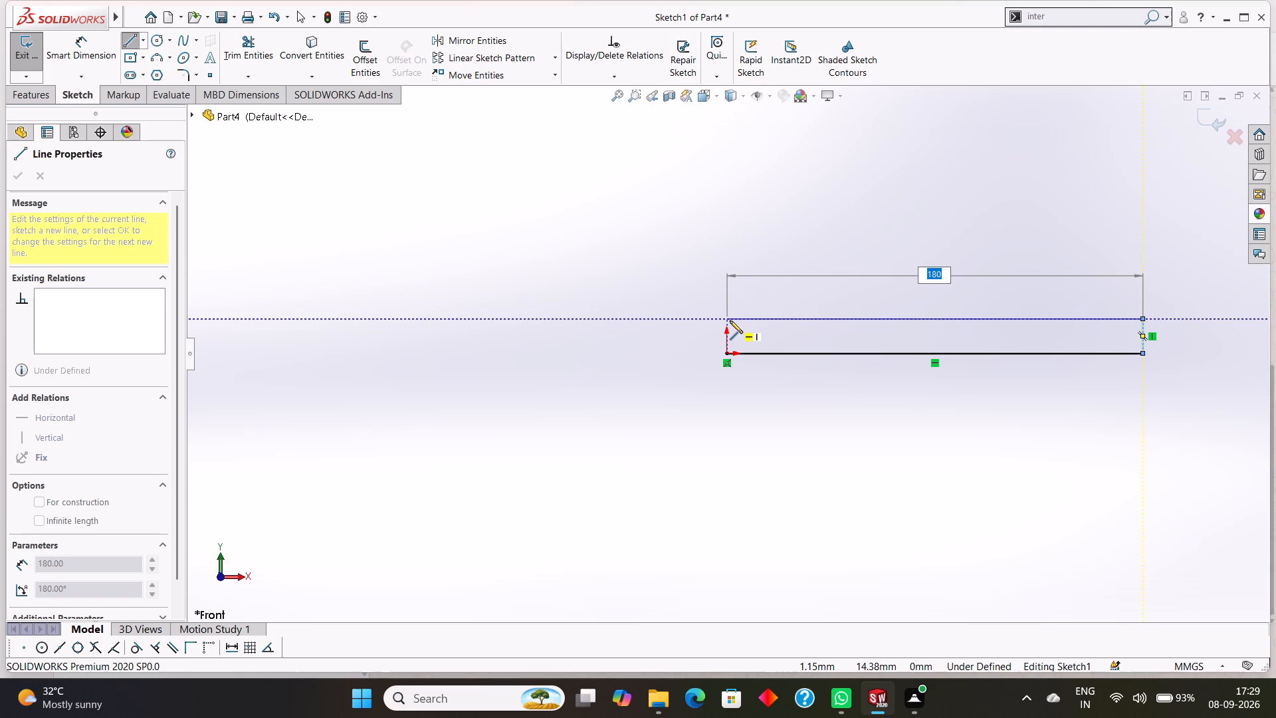
type("180")
key("Return")
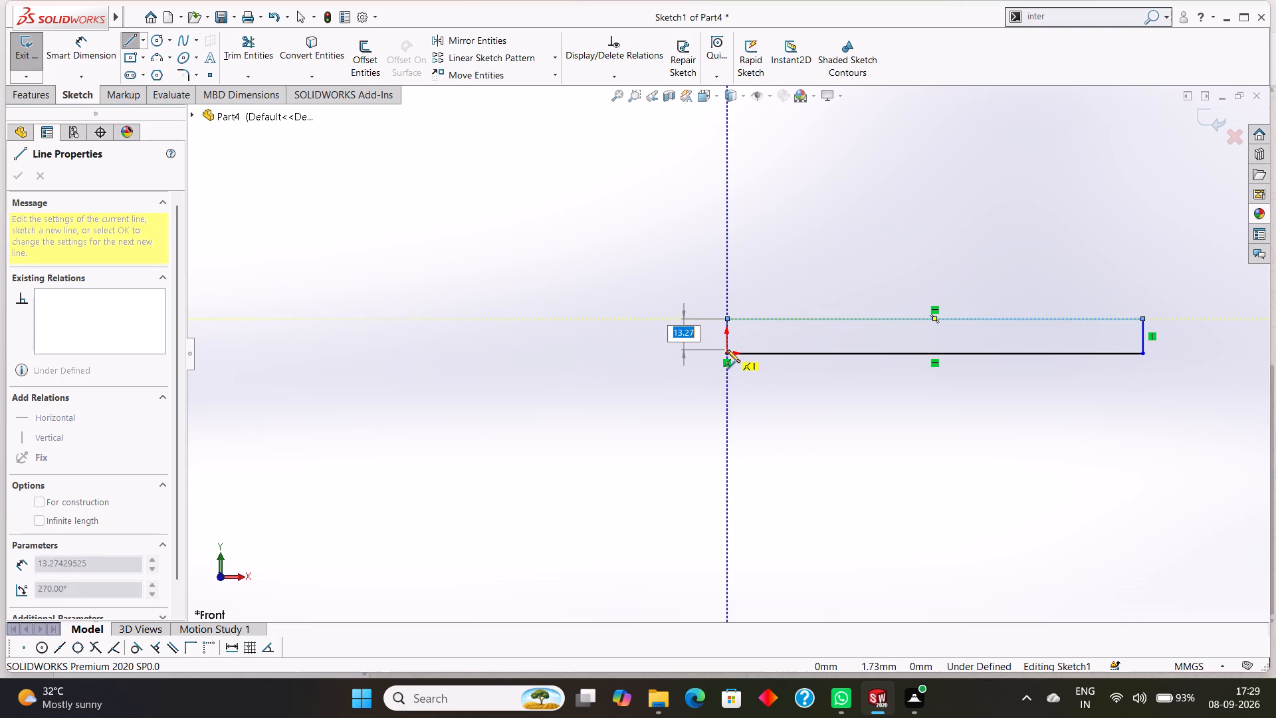
left_click(727, 352)
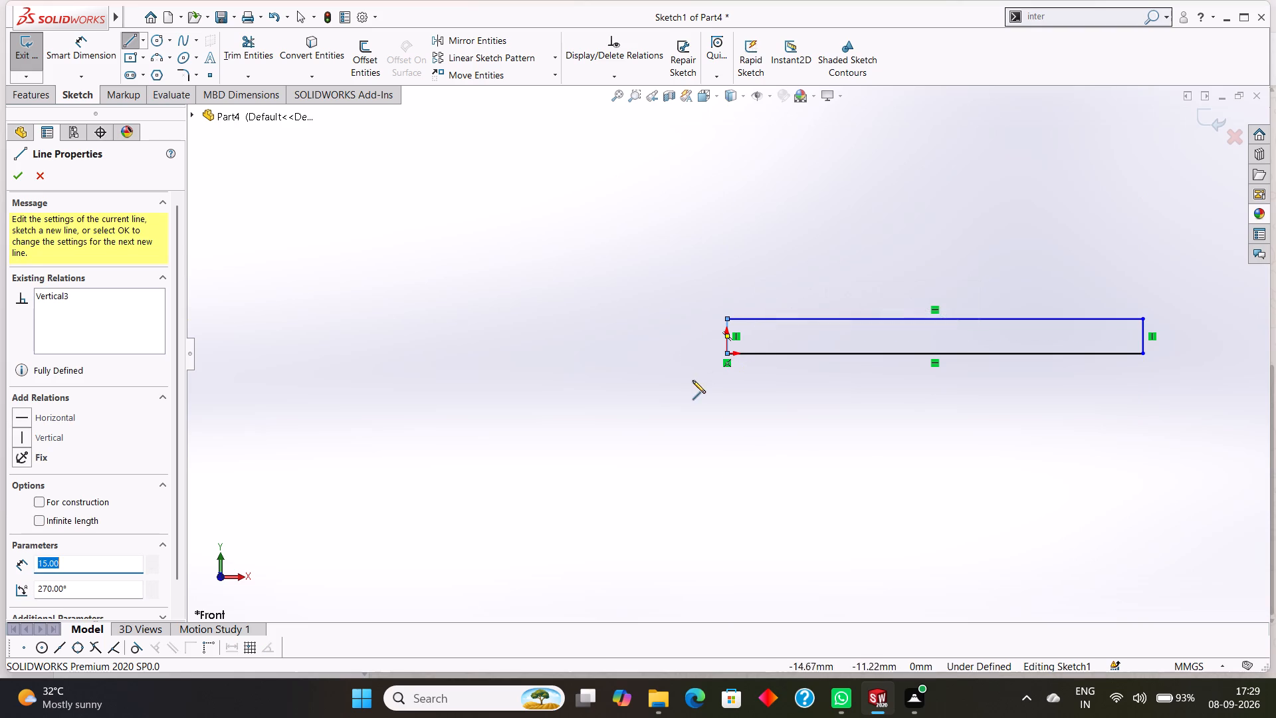
left_click(12, 171)
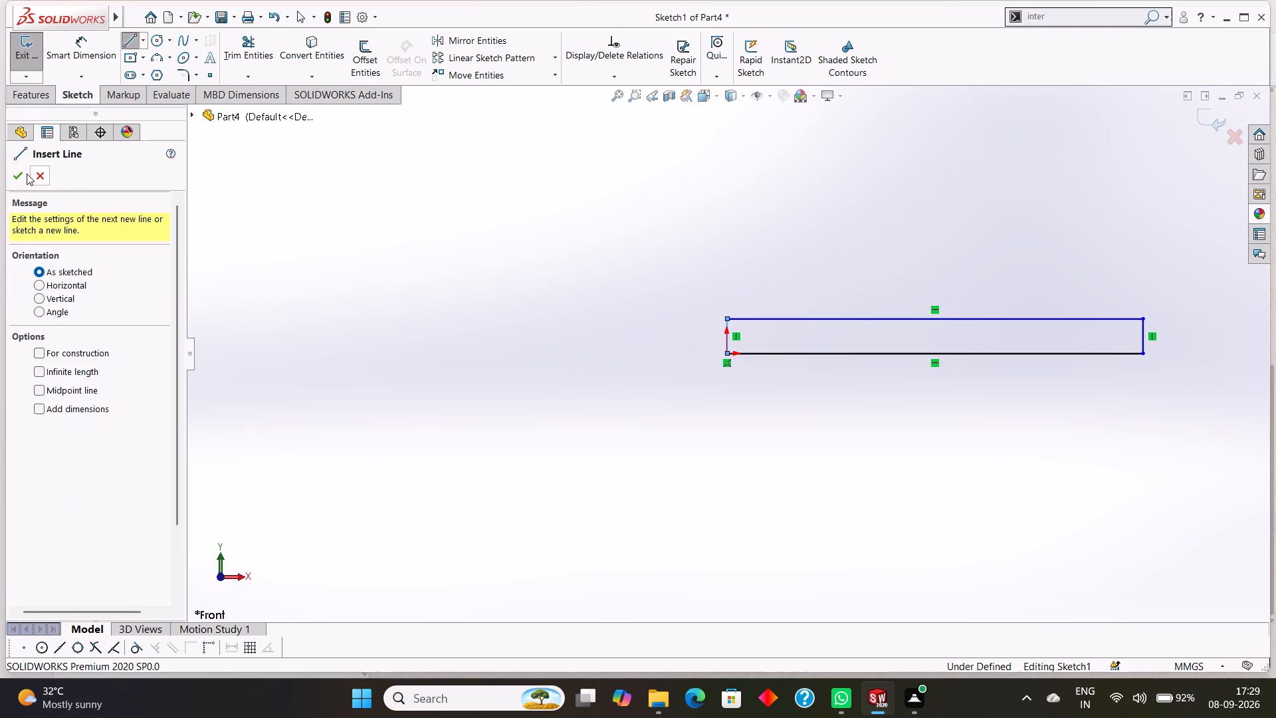
left_click(18, 176)
Begin a solid feature from the rectangular sketch profile.
left_click(31, 97)
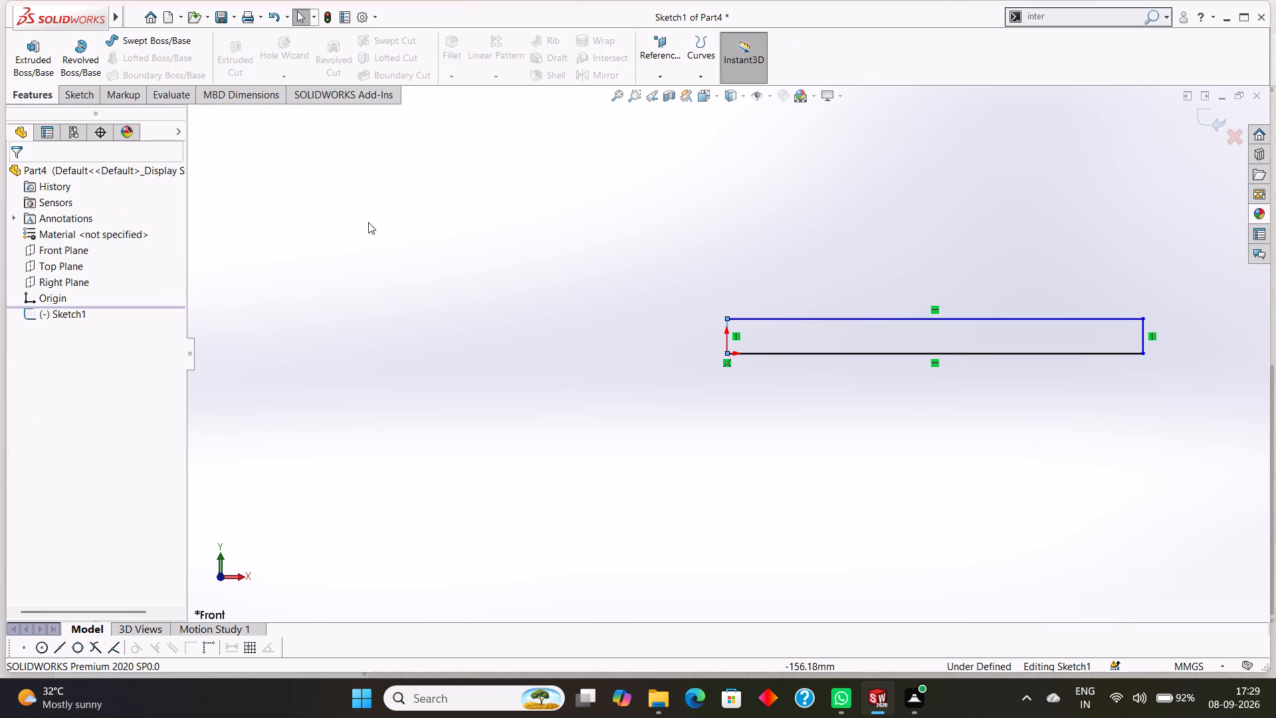
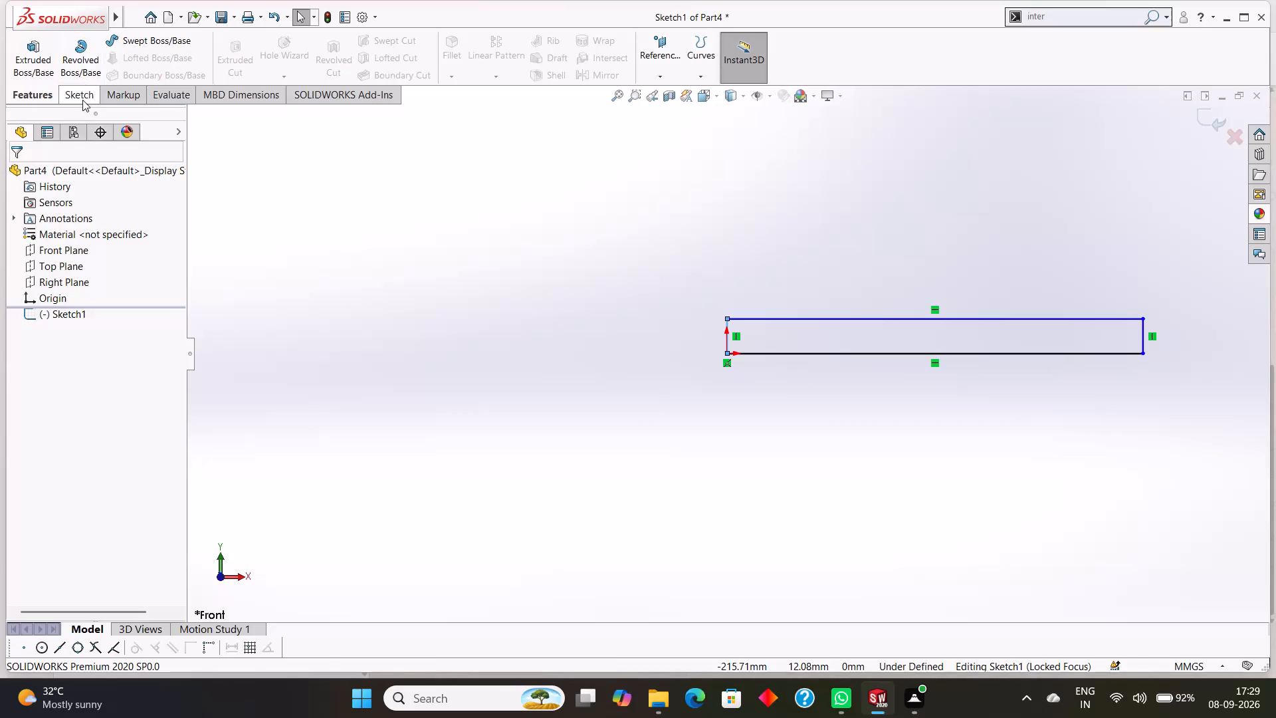
Extrude the rectangular profile as a blind boss to a depth of 100 mm from the sketch plane.
left_click(82, 100)
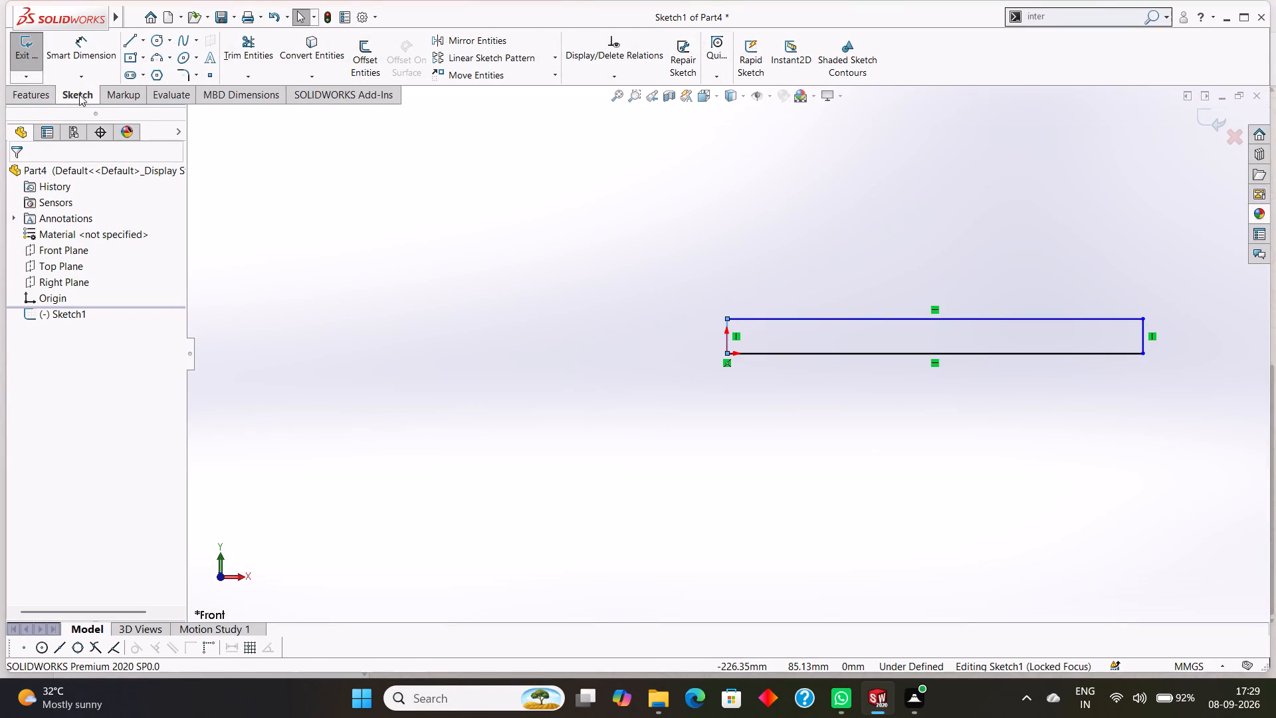
left_click(45, 94)
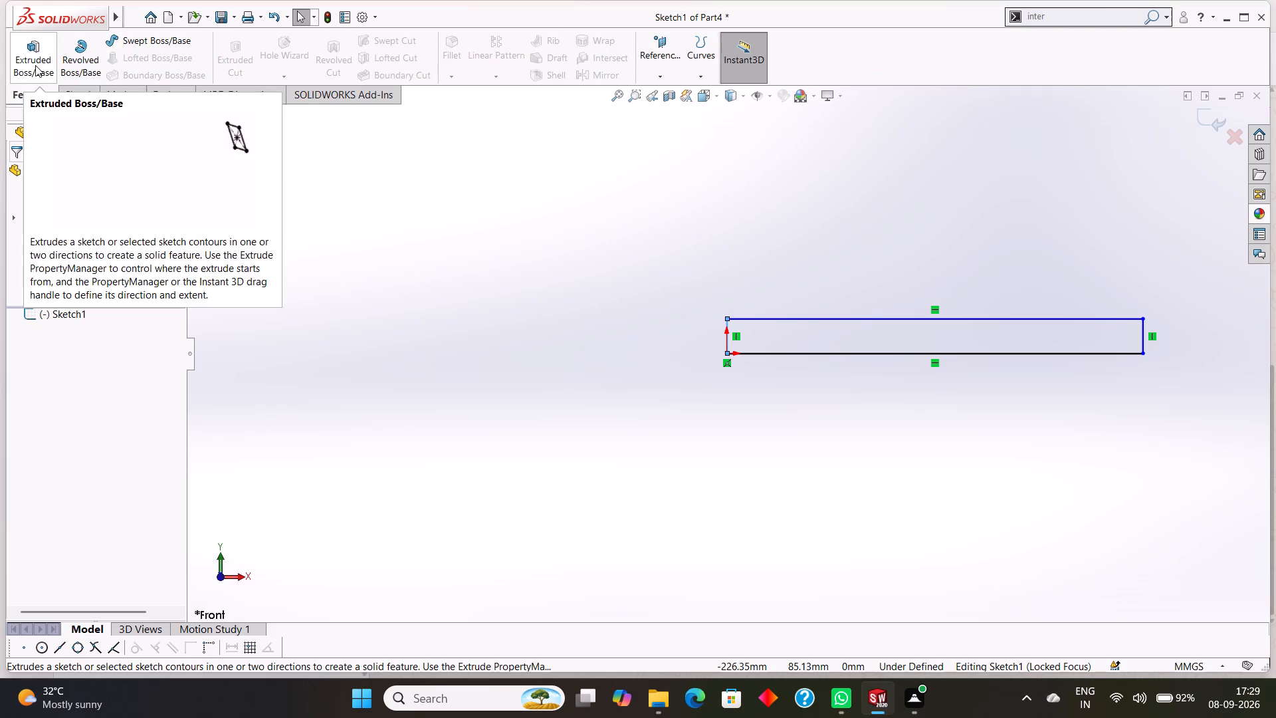
left_click(35, 64)
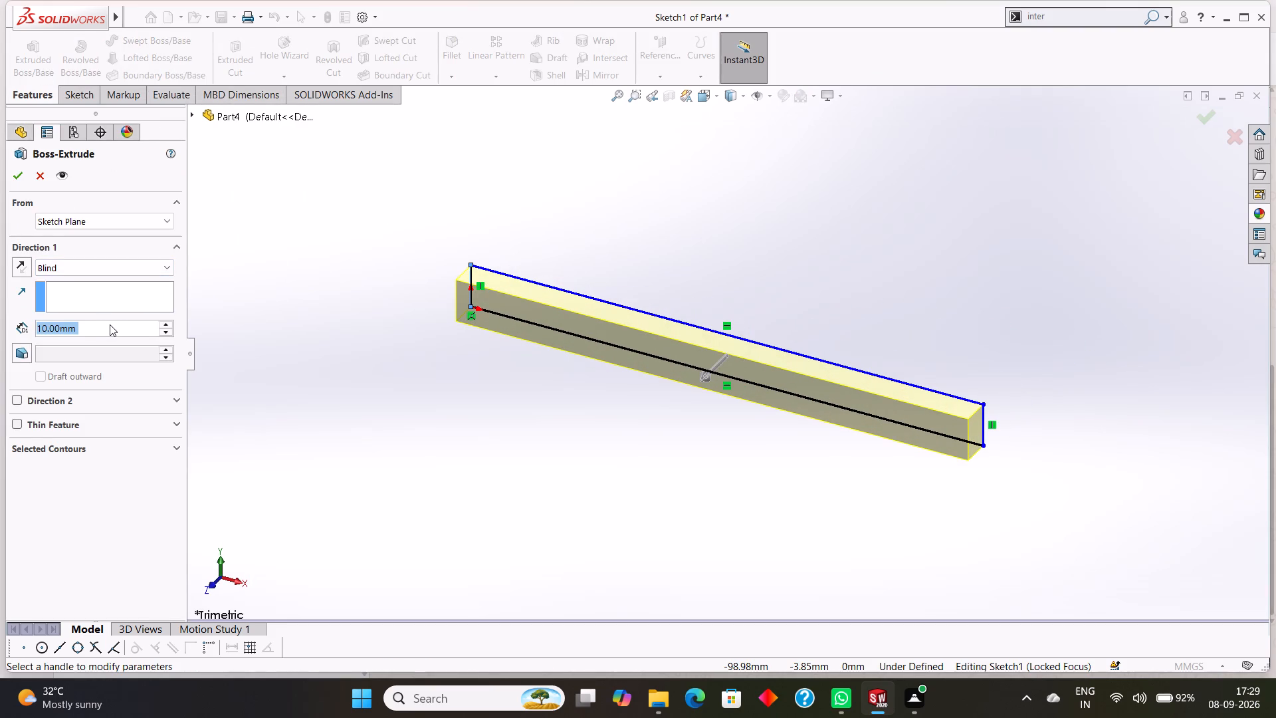
type("100")
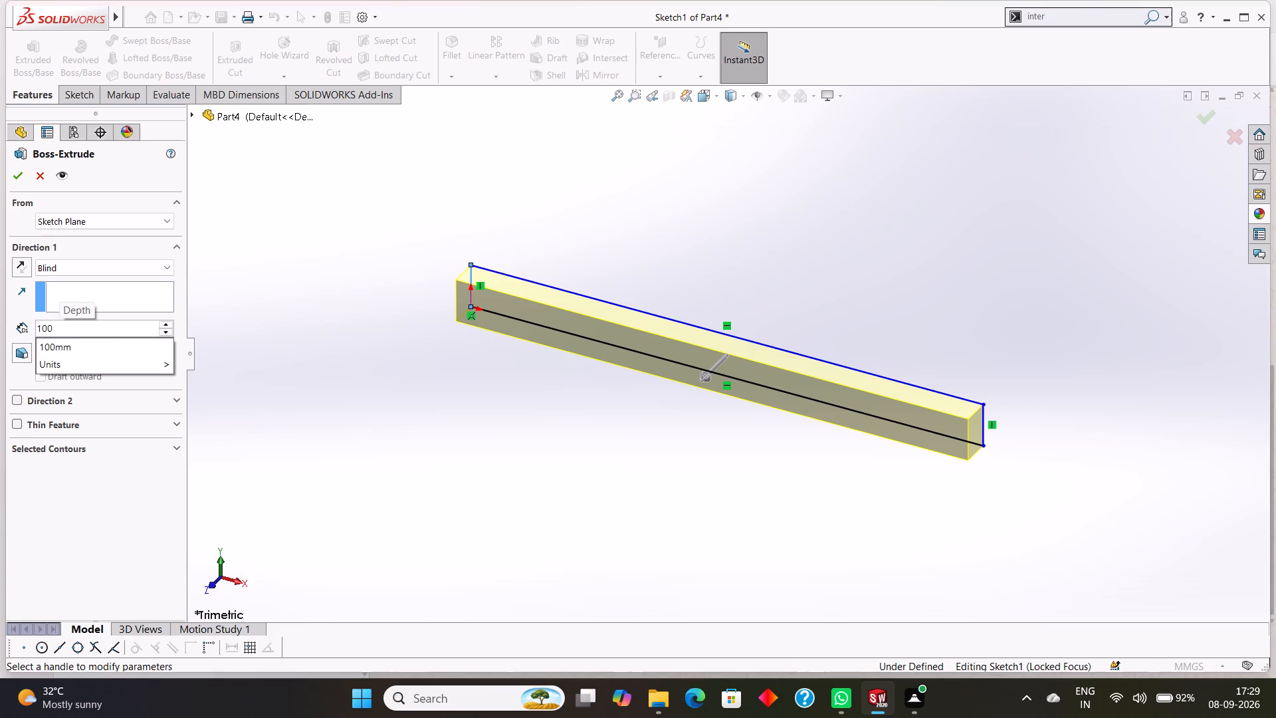
key("Return")
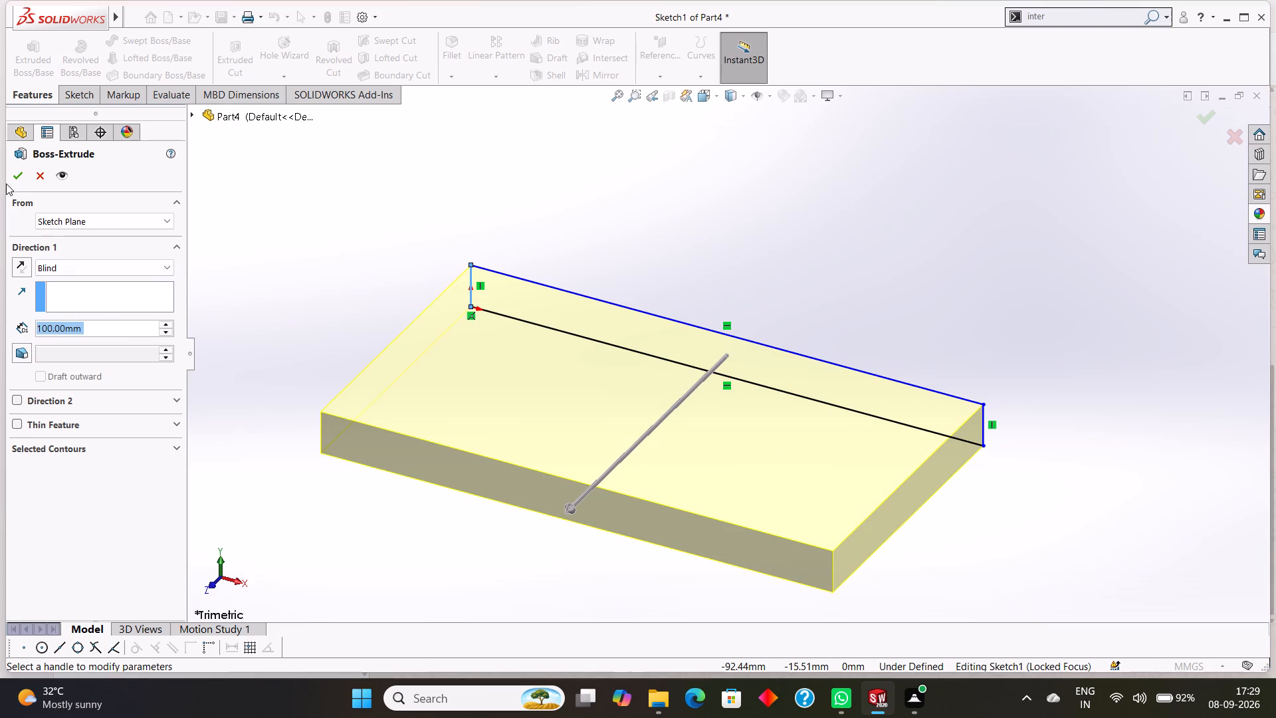
left_click(11, 183)
left_click(617, 225)
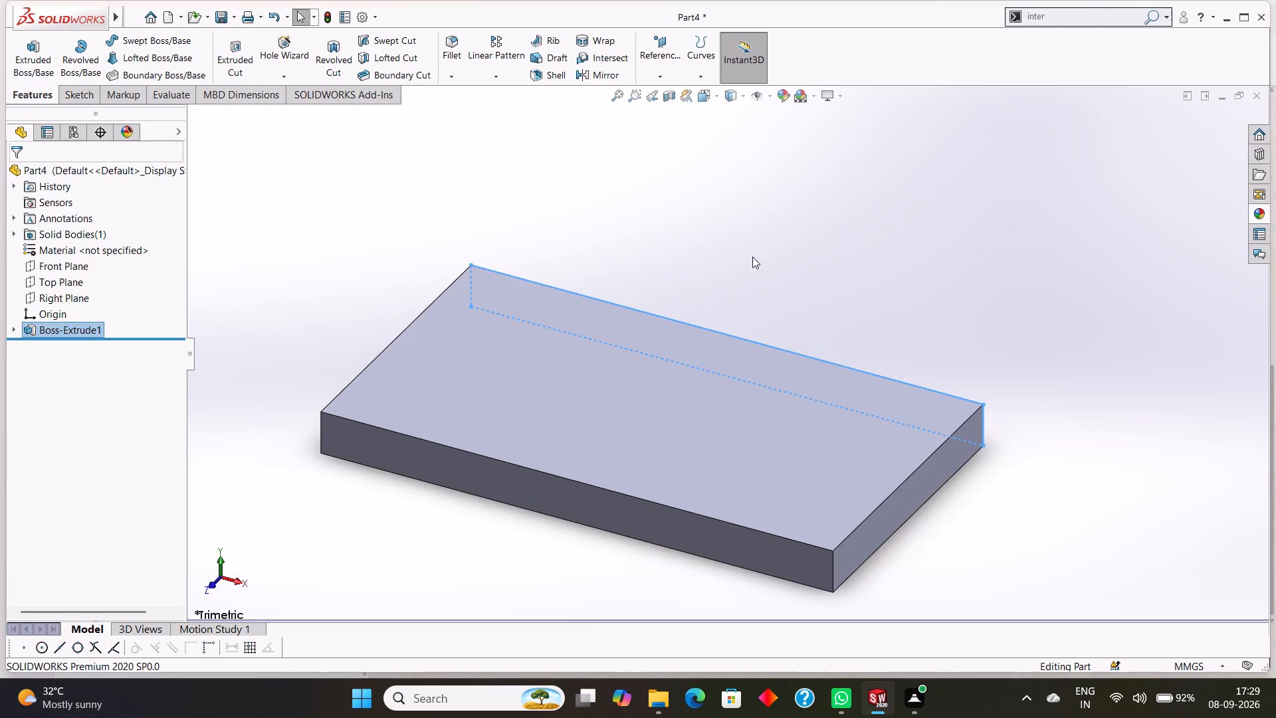
scroll(752, 257, "up", 2)
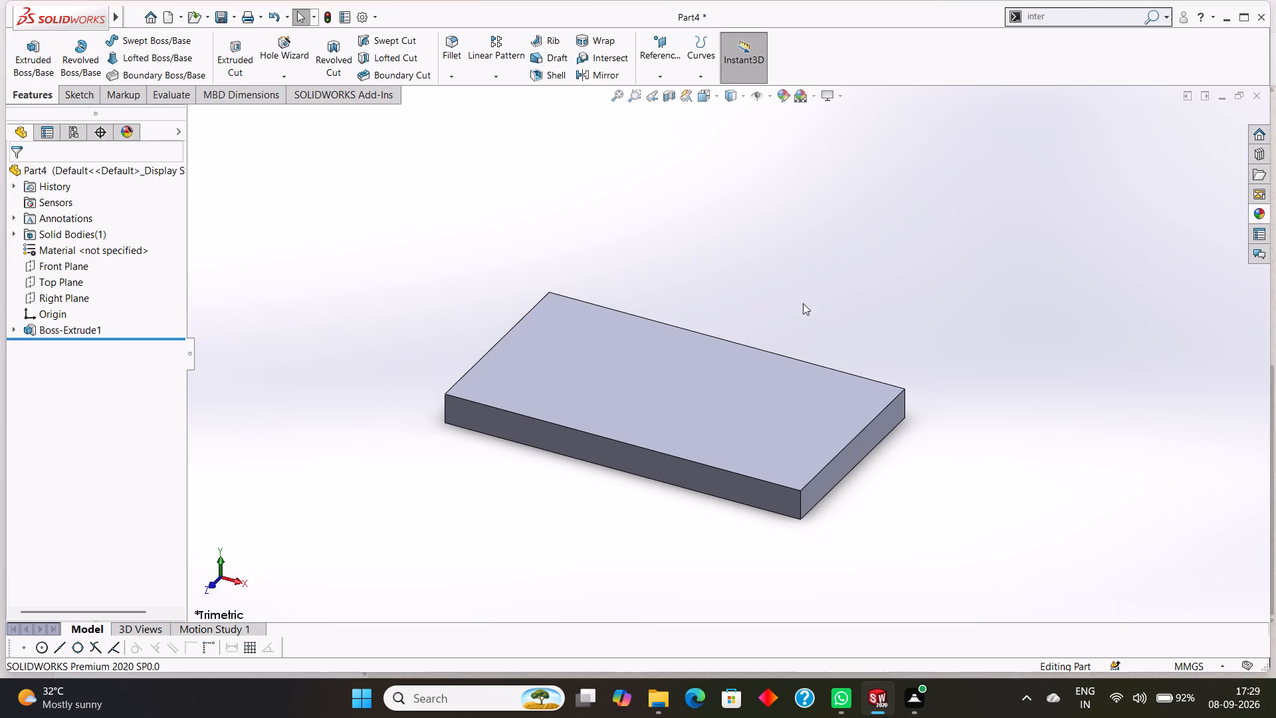
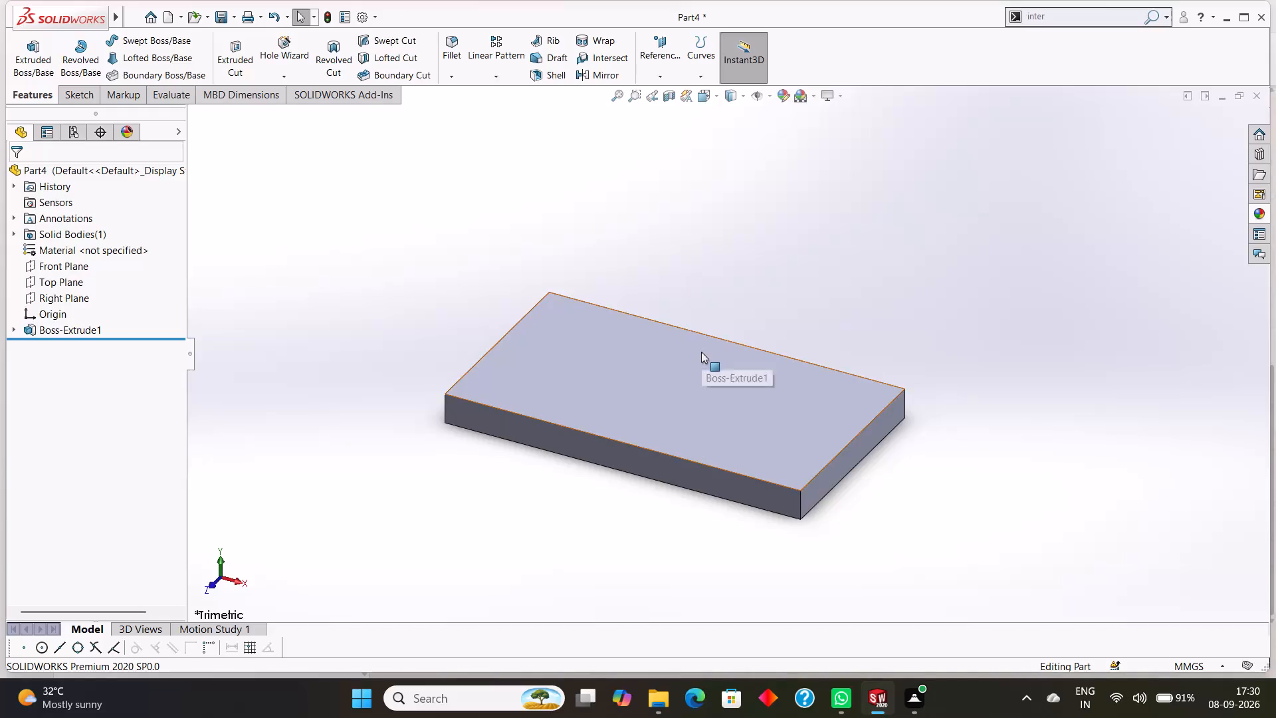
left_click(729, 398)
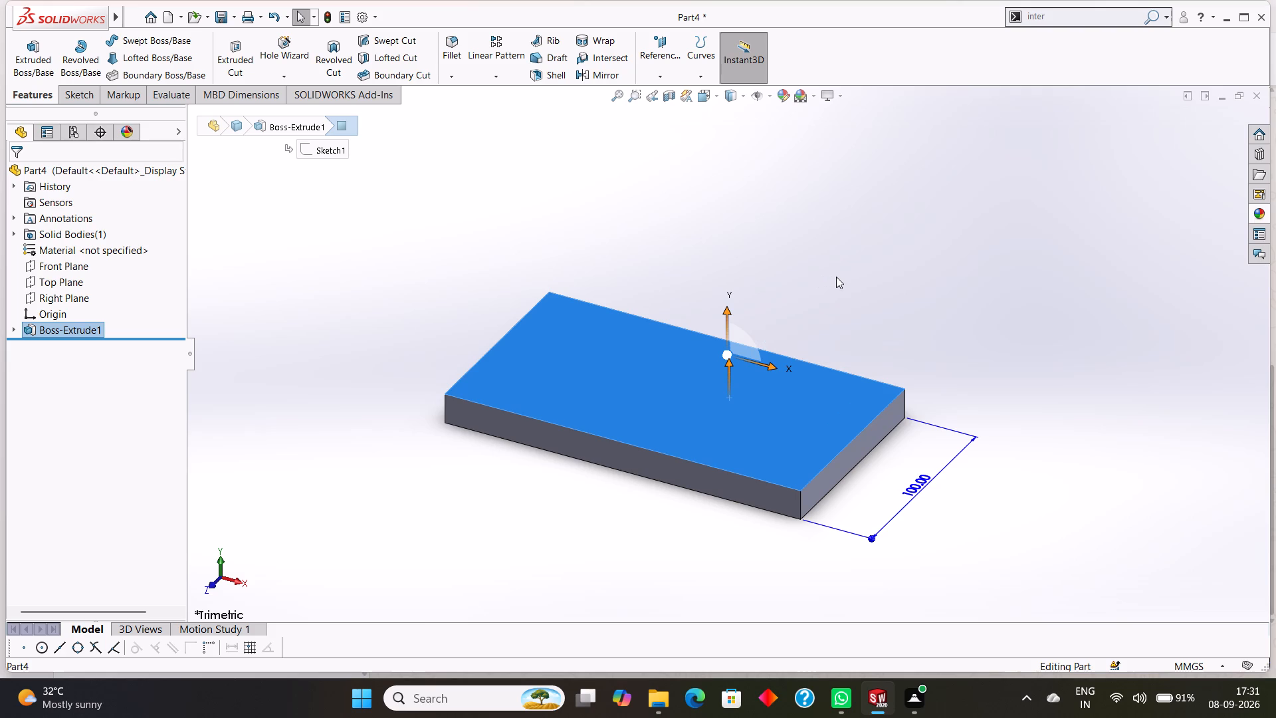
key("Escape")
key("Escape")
Start a new sketch on the large top face of the base plate.
left_click(723, 378)
key("ctrl+8")
left_click(815, 179)
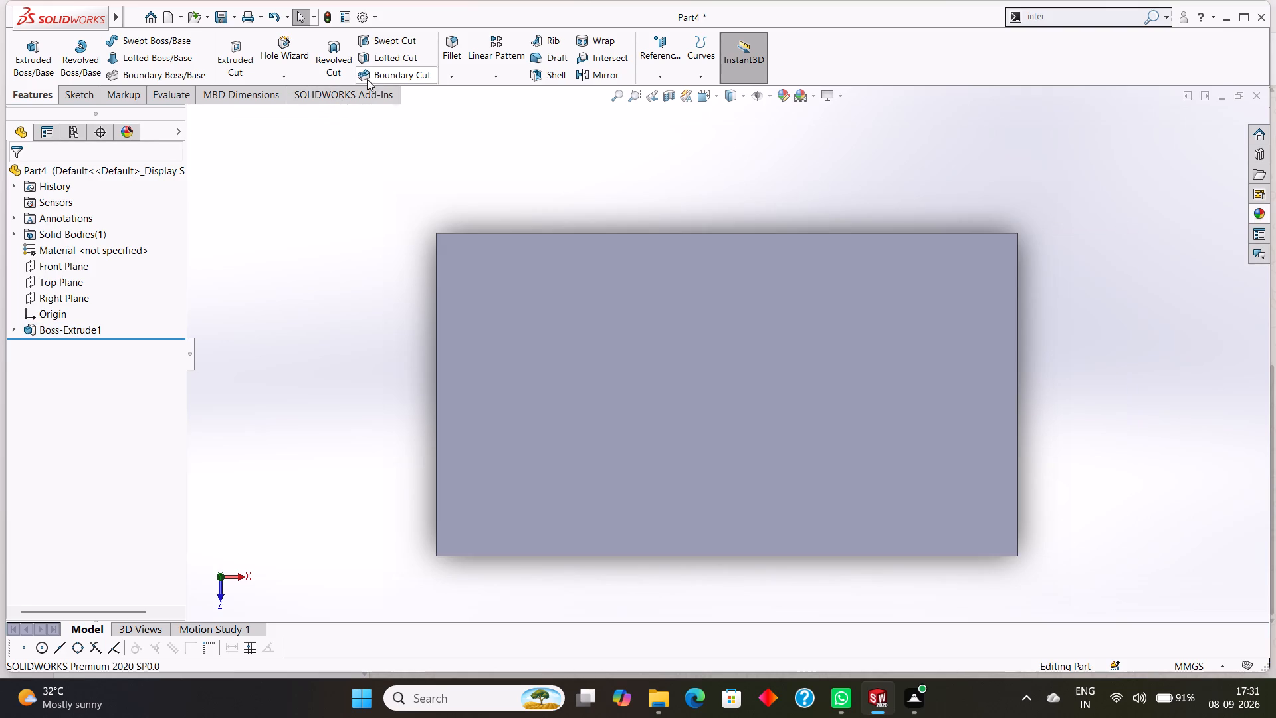
right_click(717, 382)
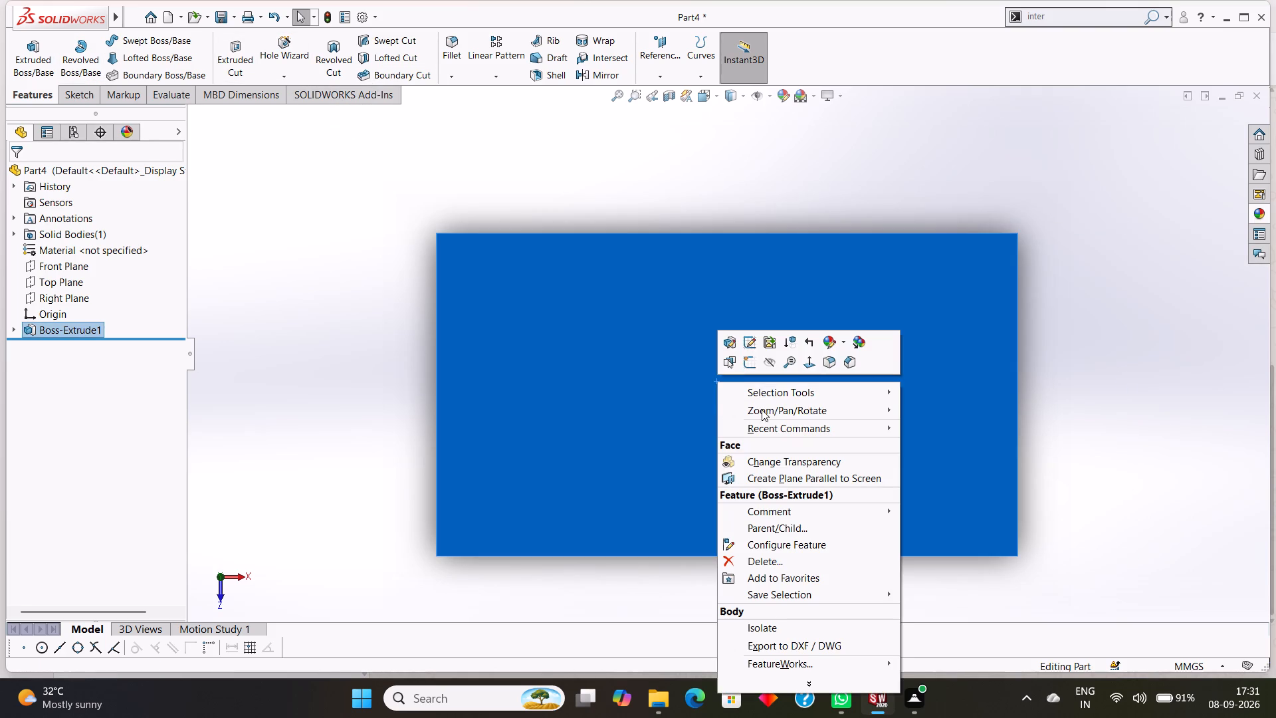
left_click(756, 361)
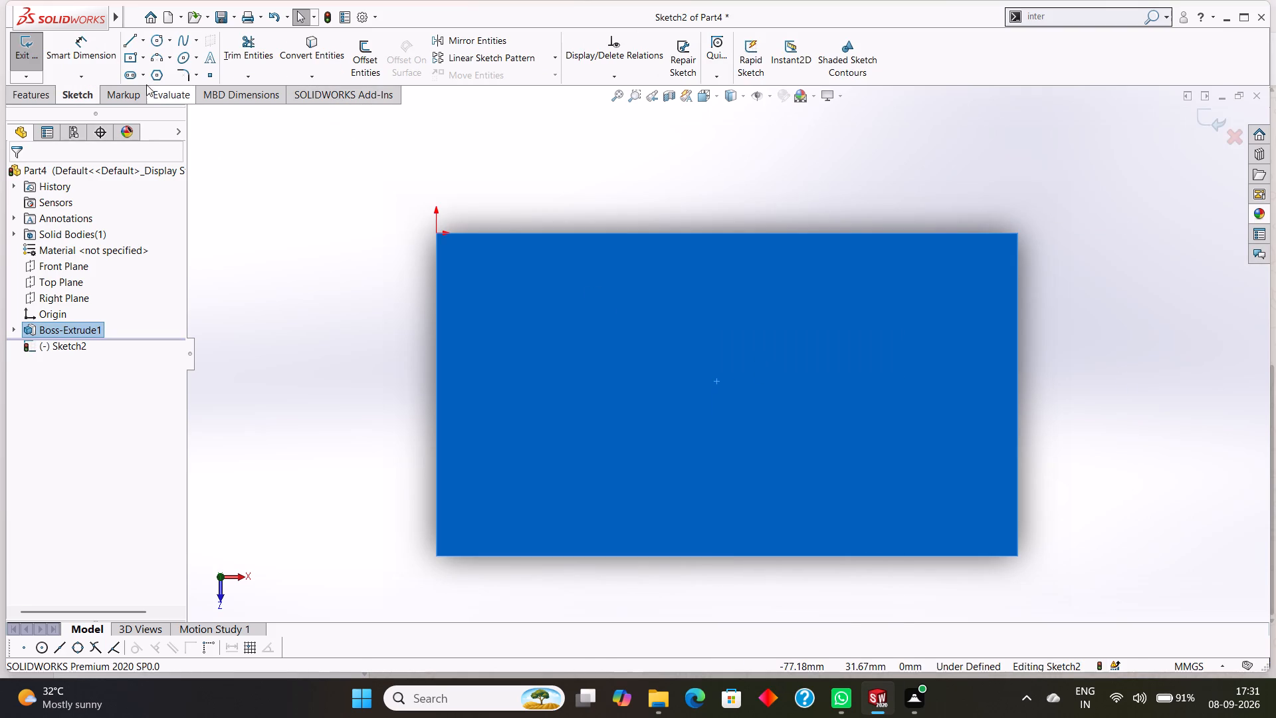
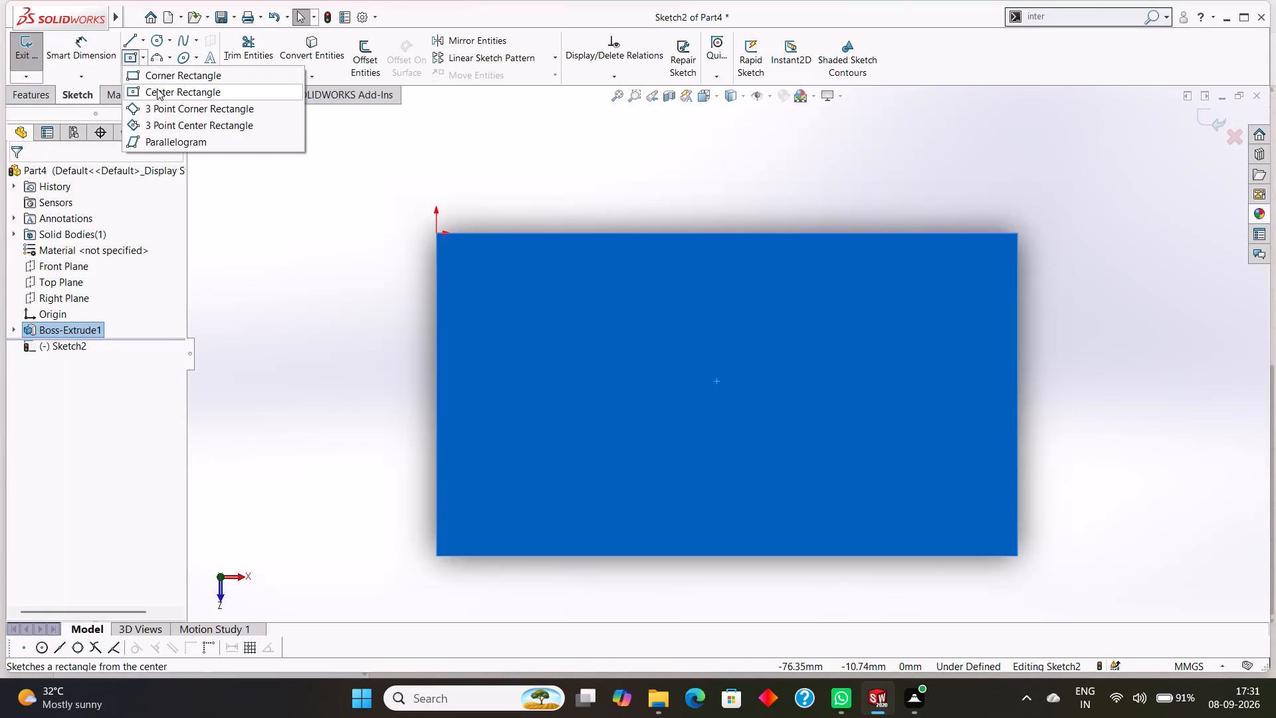
Sketch a center rectangle about 79 by 22 mm, centred on the plate's top face.
left_click(158, 91)
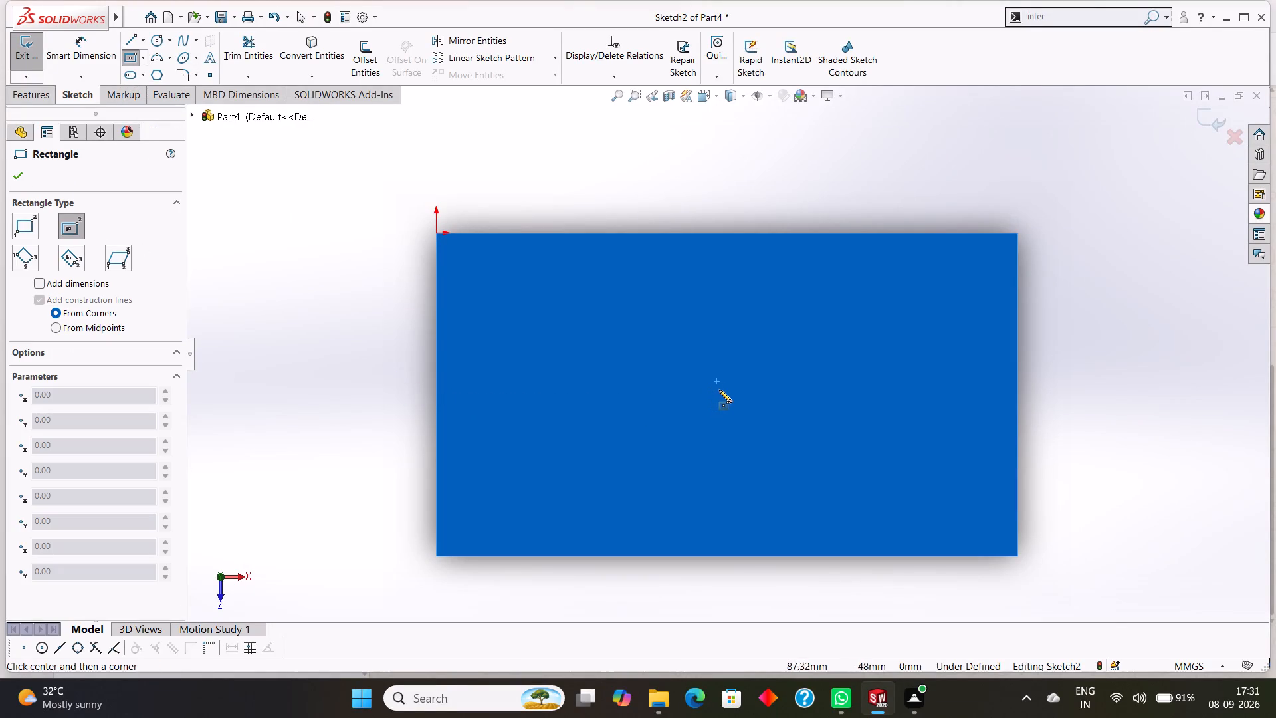
key("Escape")
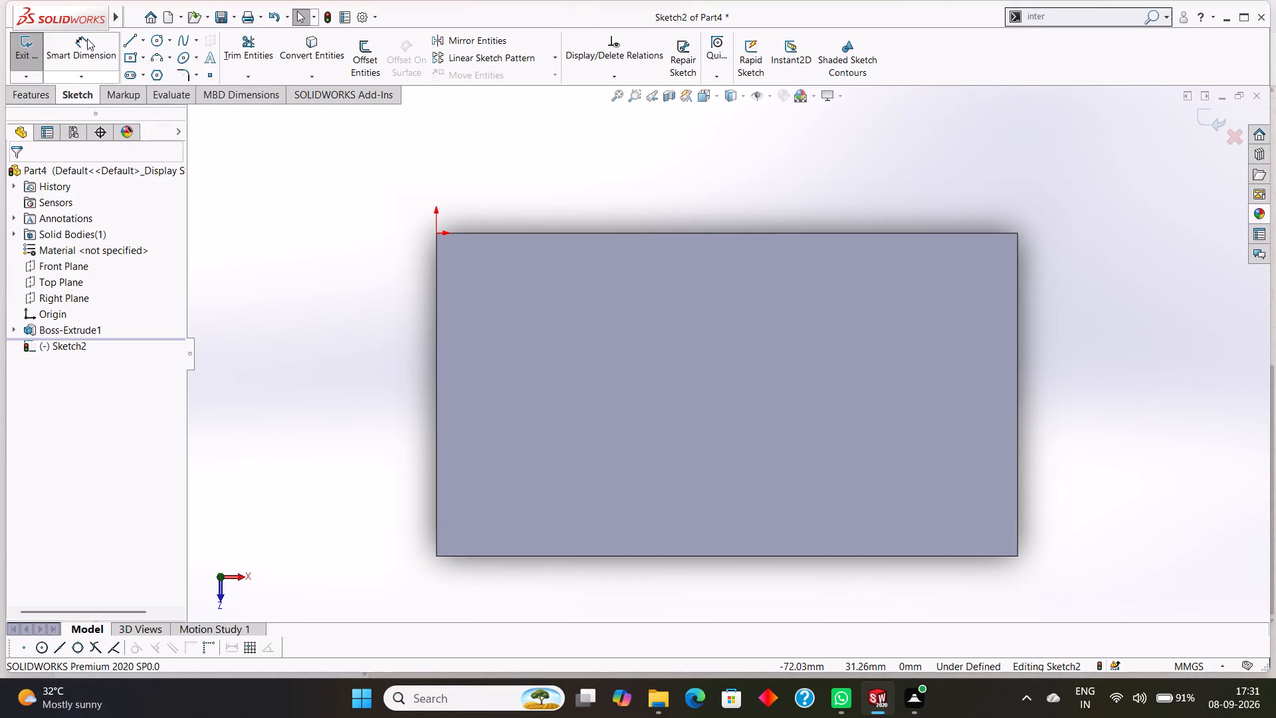
left_click(131, 61)
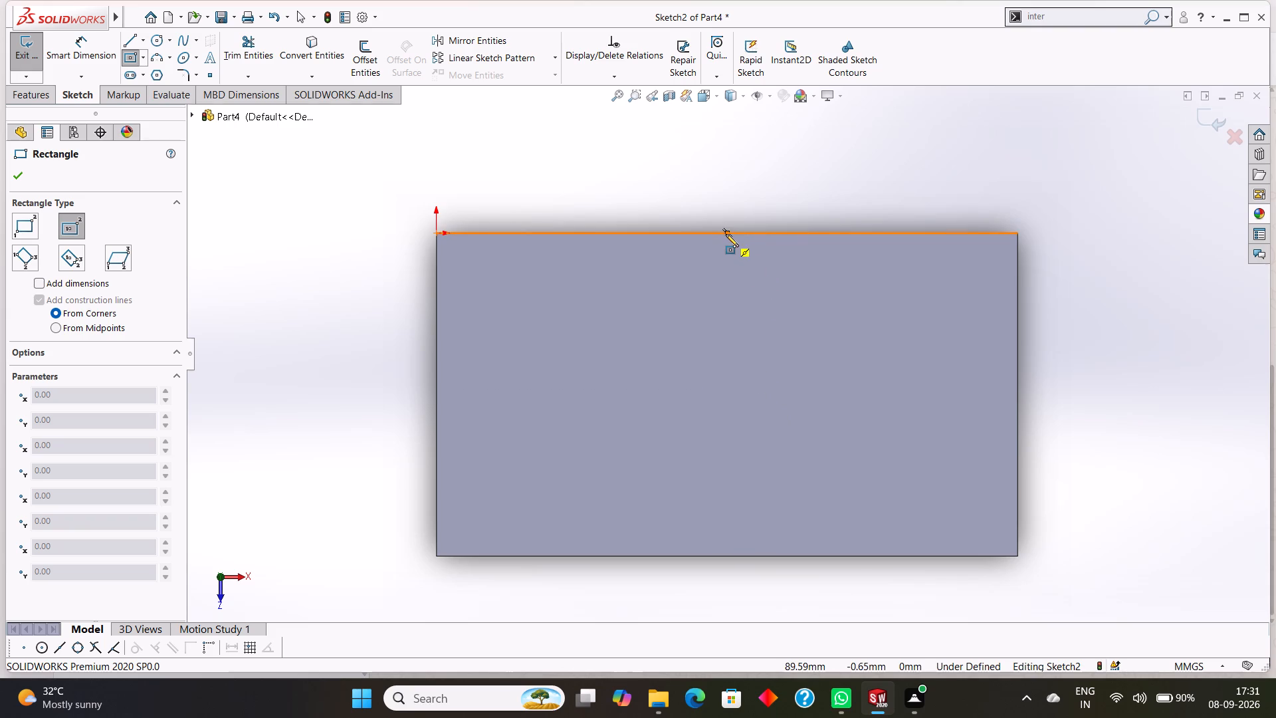
left_click(728, 394)
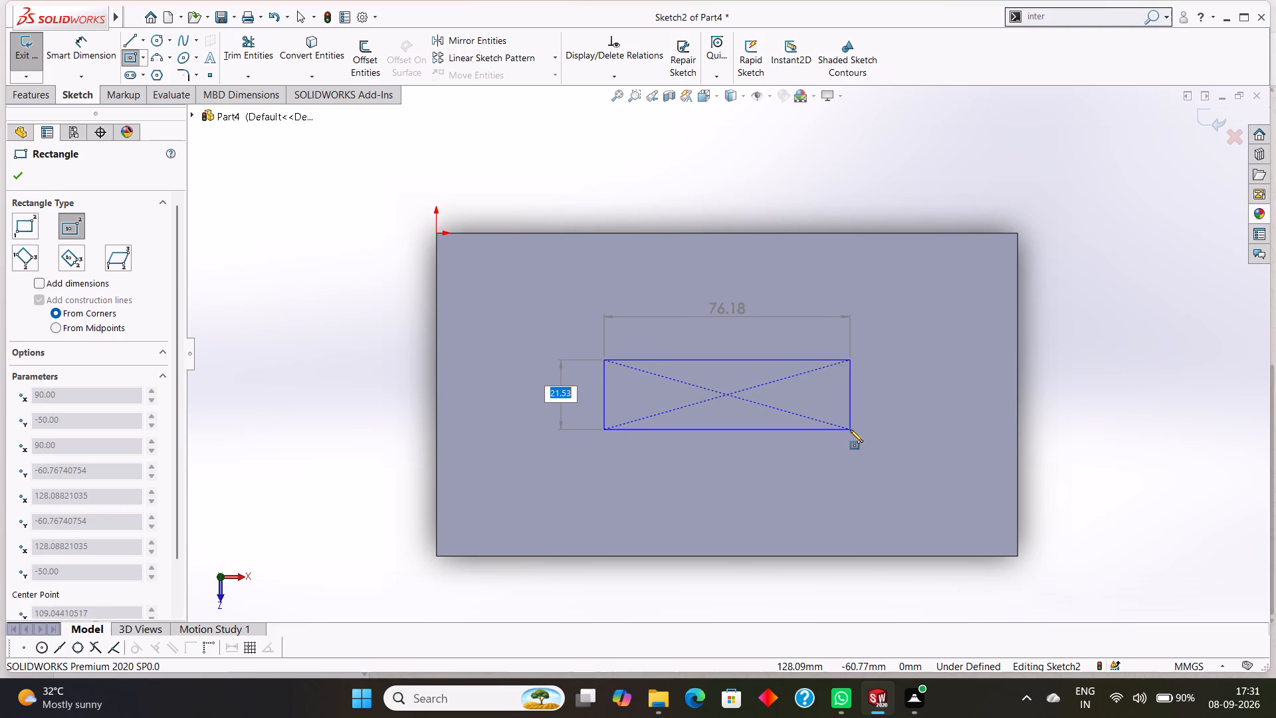
left_click(854, 429)
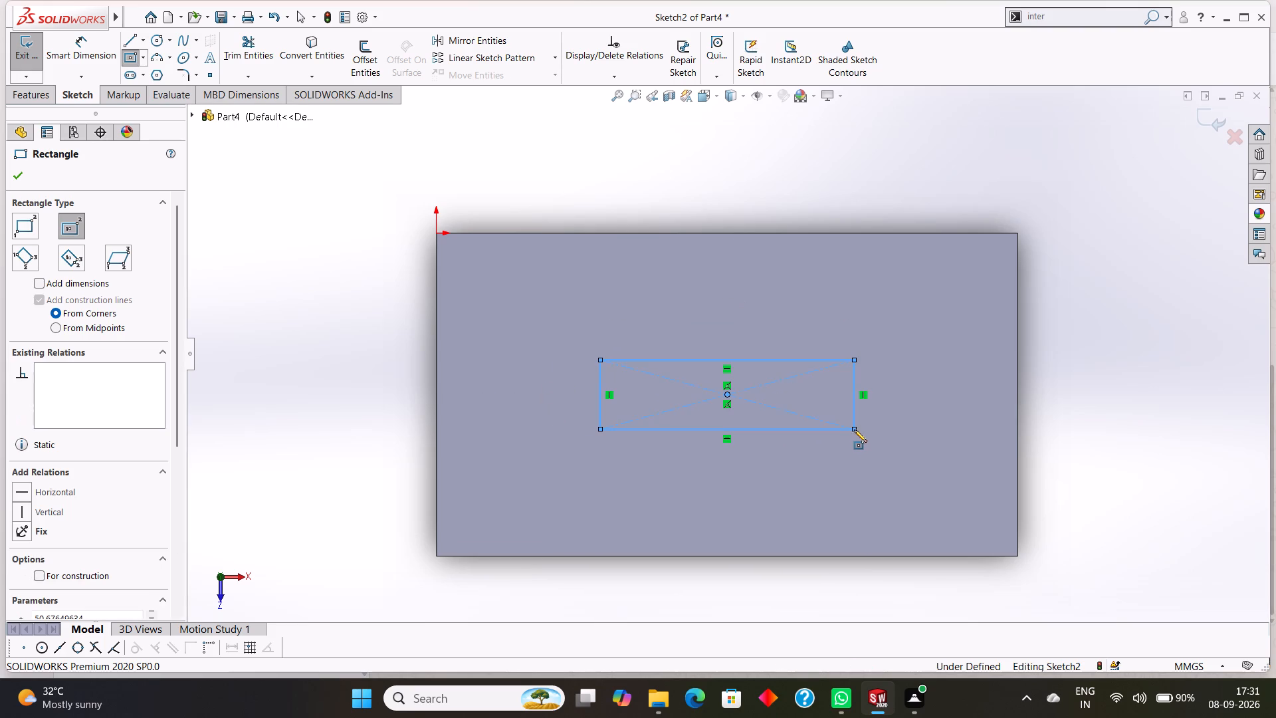
left_click(21, 168)
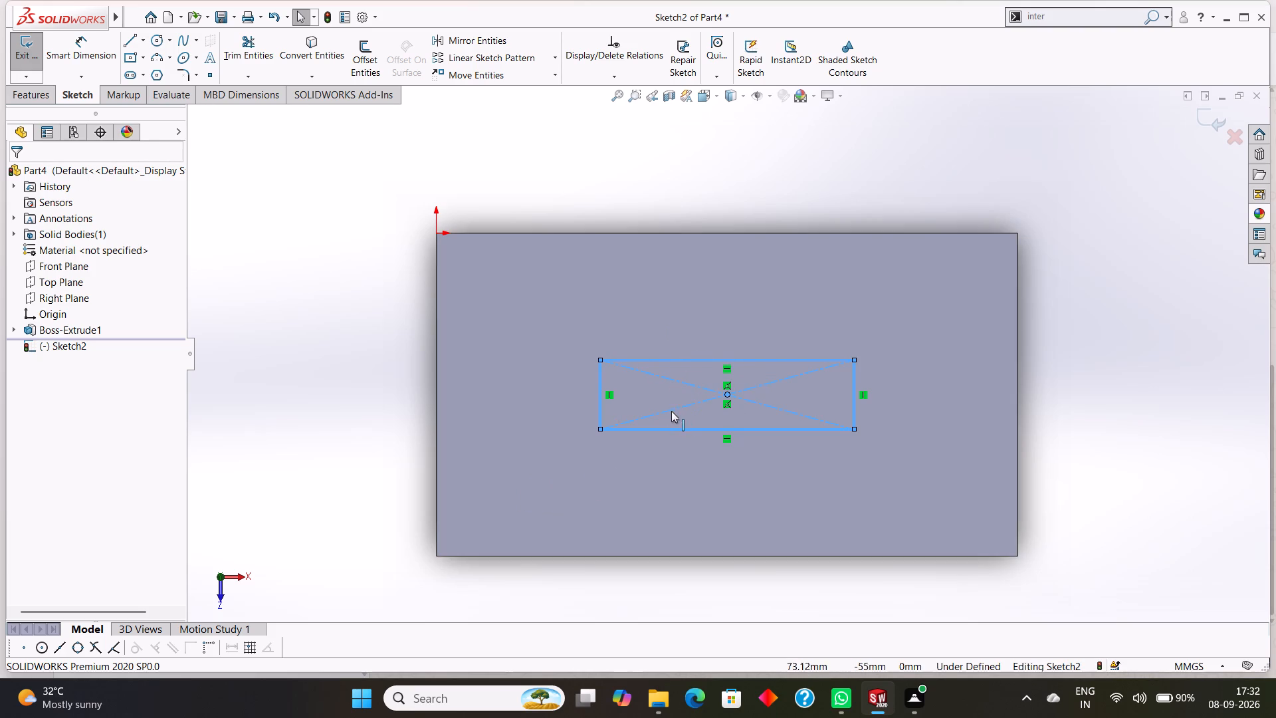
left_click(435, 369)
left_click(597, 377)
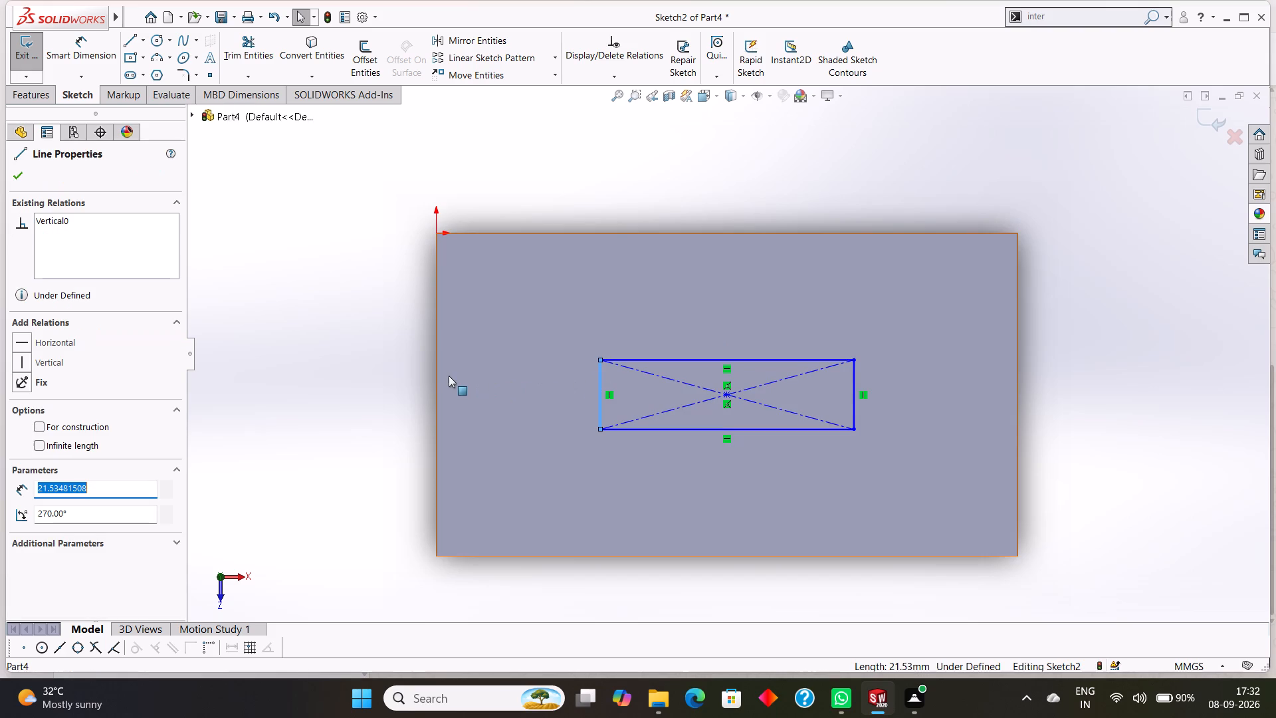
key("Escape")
Dimension the rectangle's two short sides 50 mm each from the plate's nearest short edges.
left_click(89, 46)
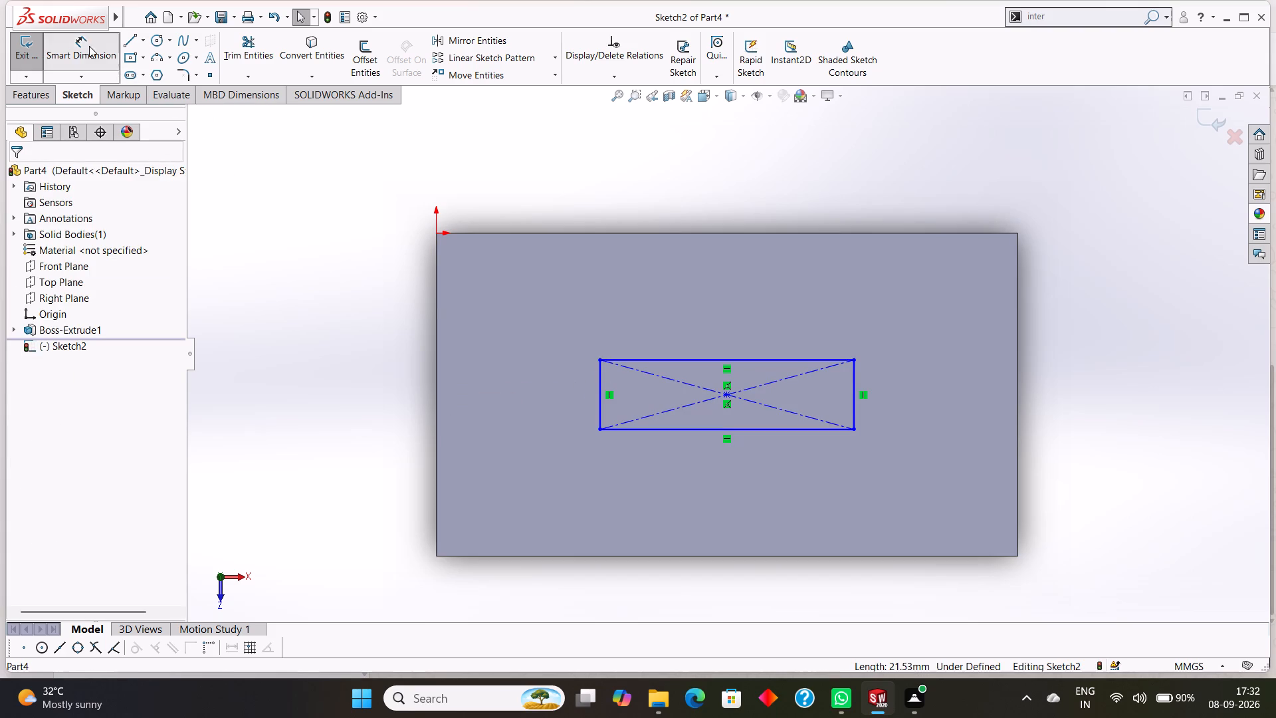
left_click(601, 384)
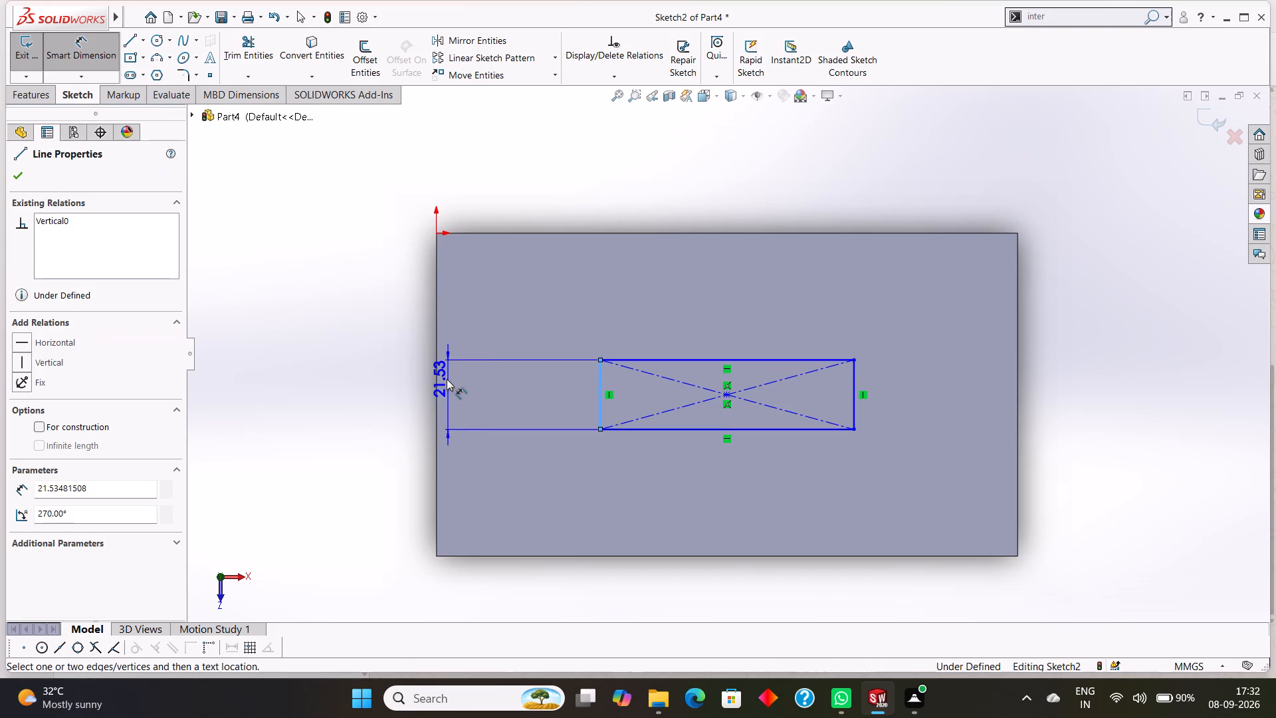
left_click(438, 377)
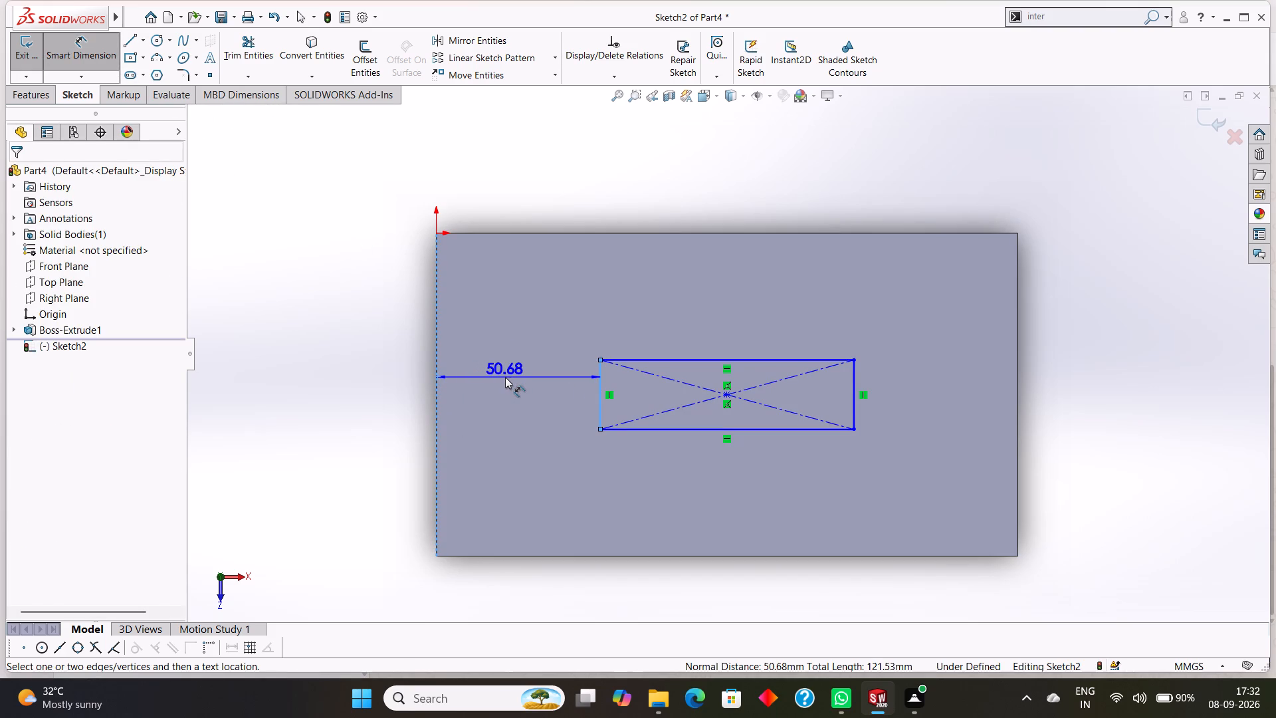
left_click(505, 377)
type("50")
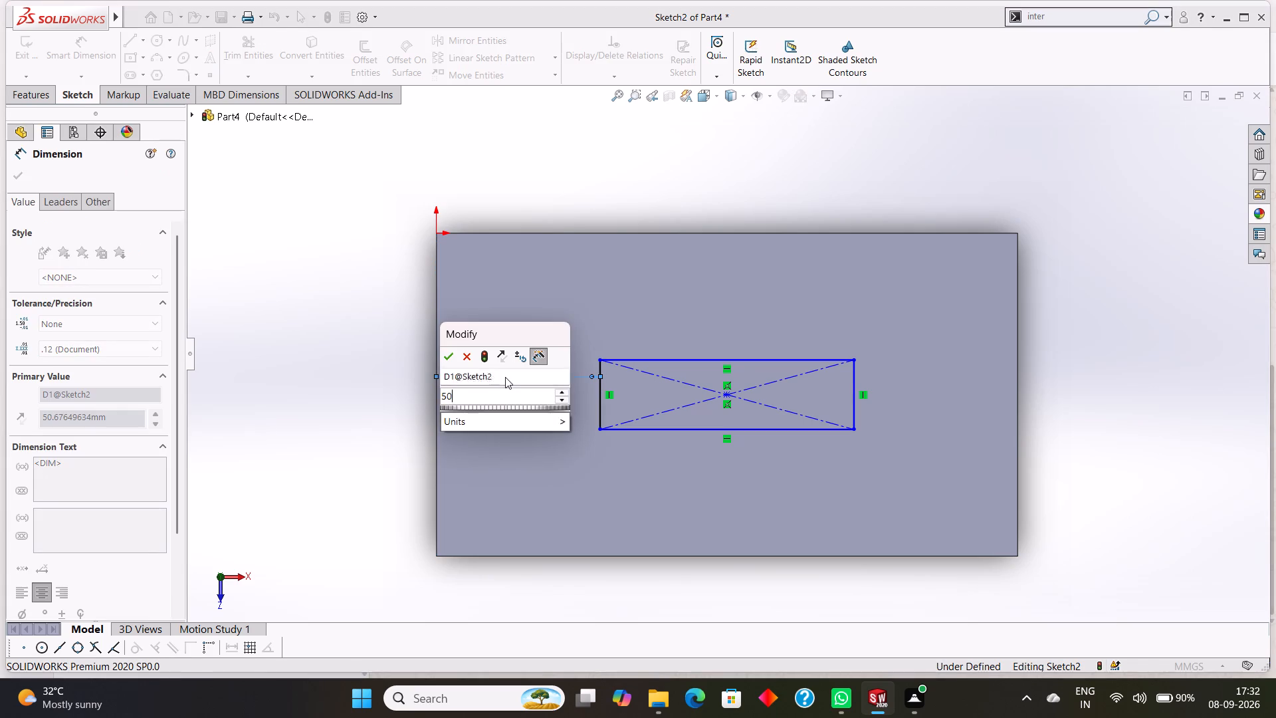
key("Return")
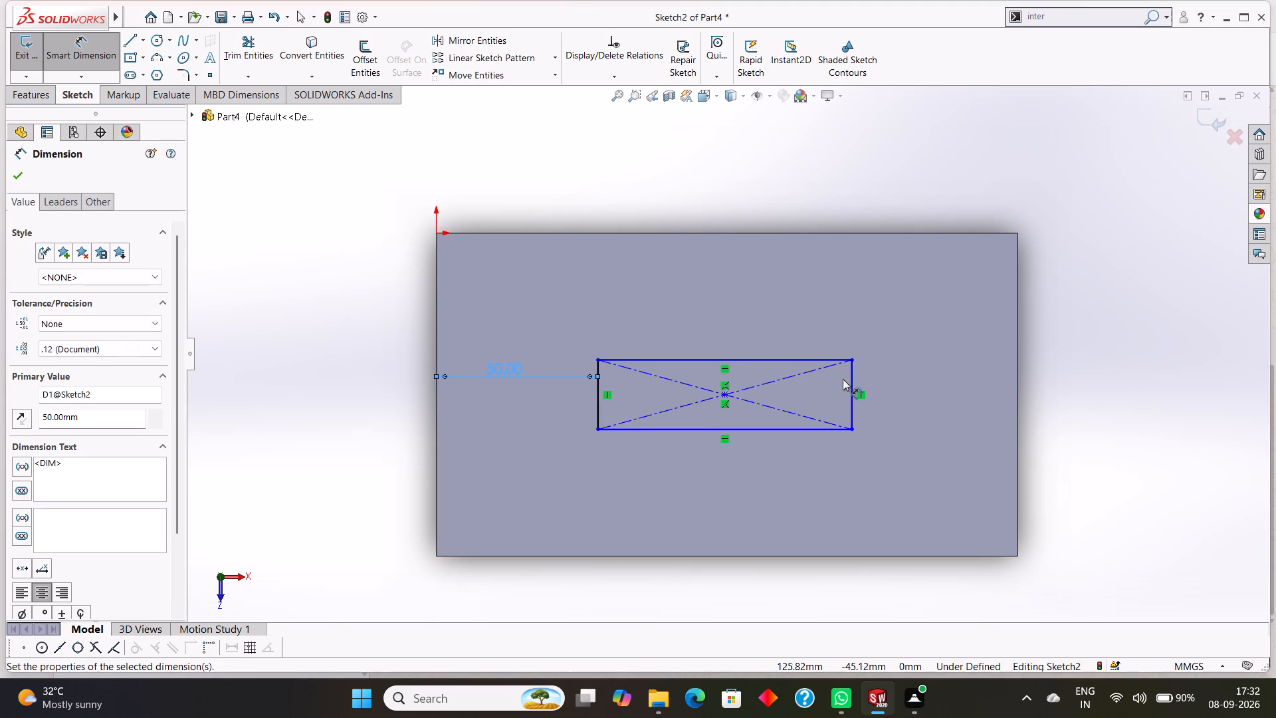
left_click(849, 383)
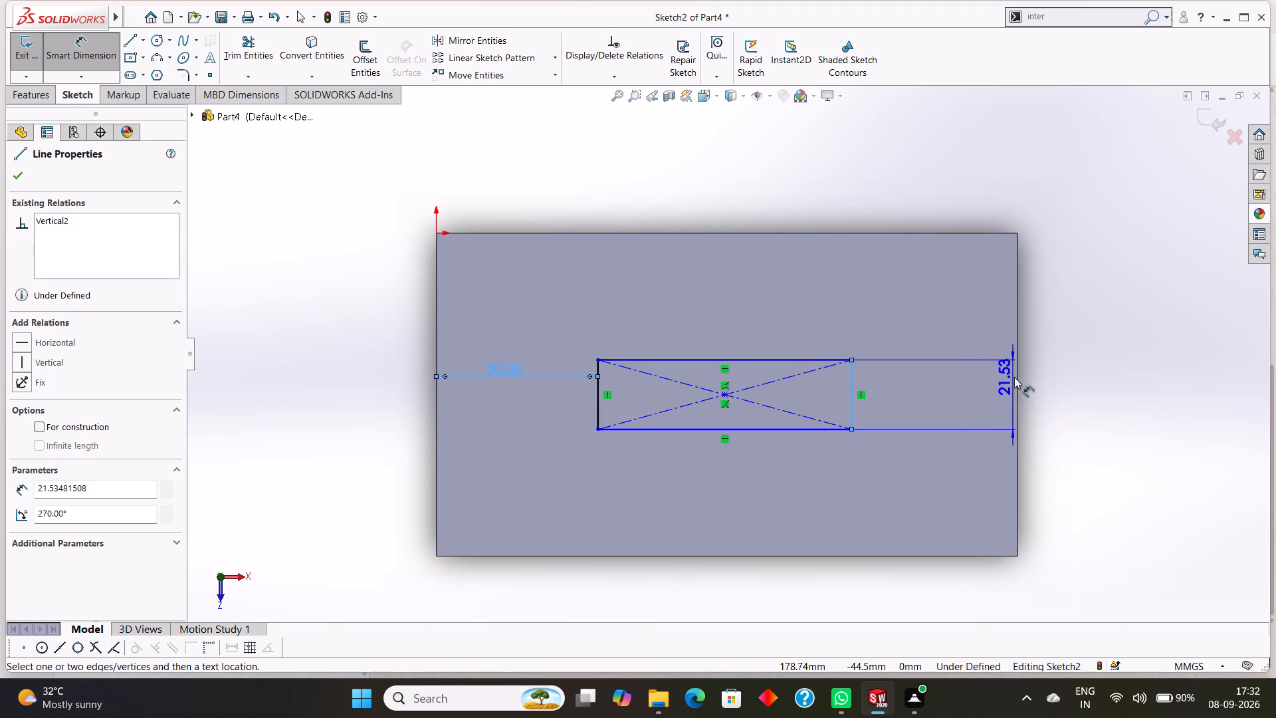
left_click(1017, 377)
left_click(990, 373)
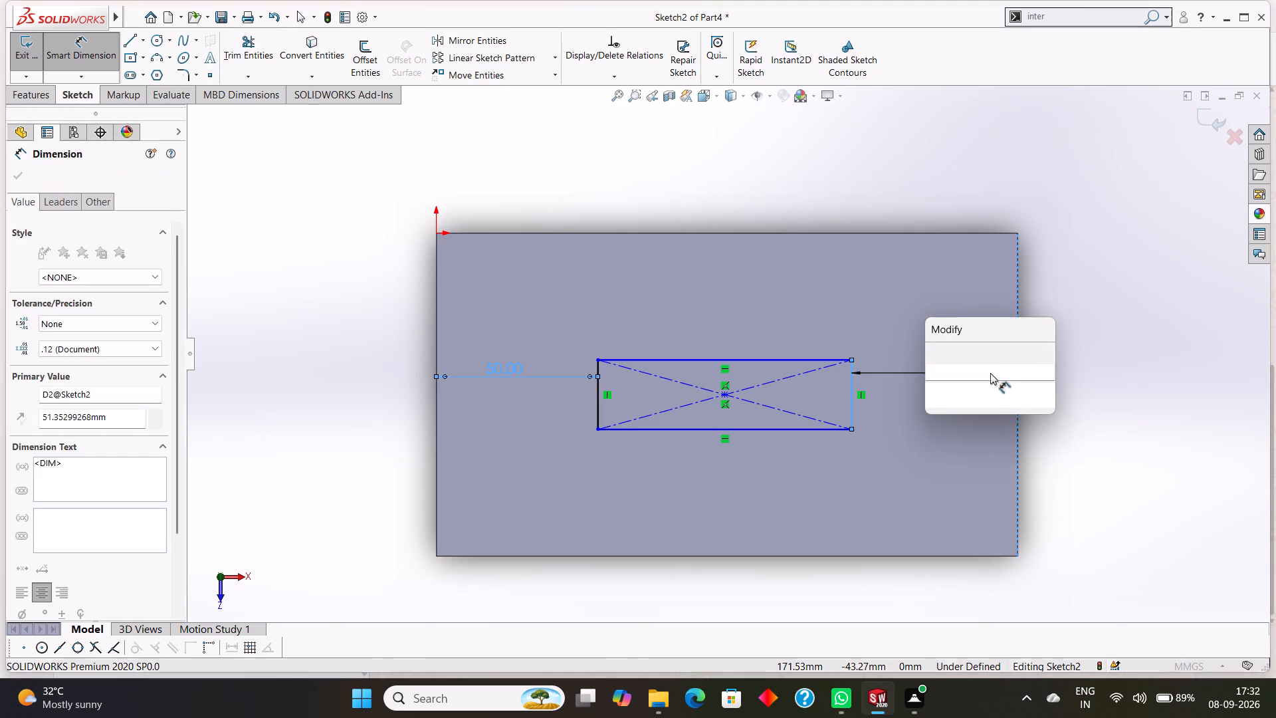
type("50")
key("Return")
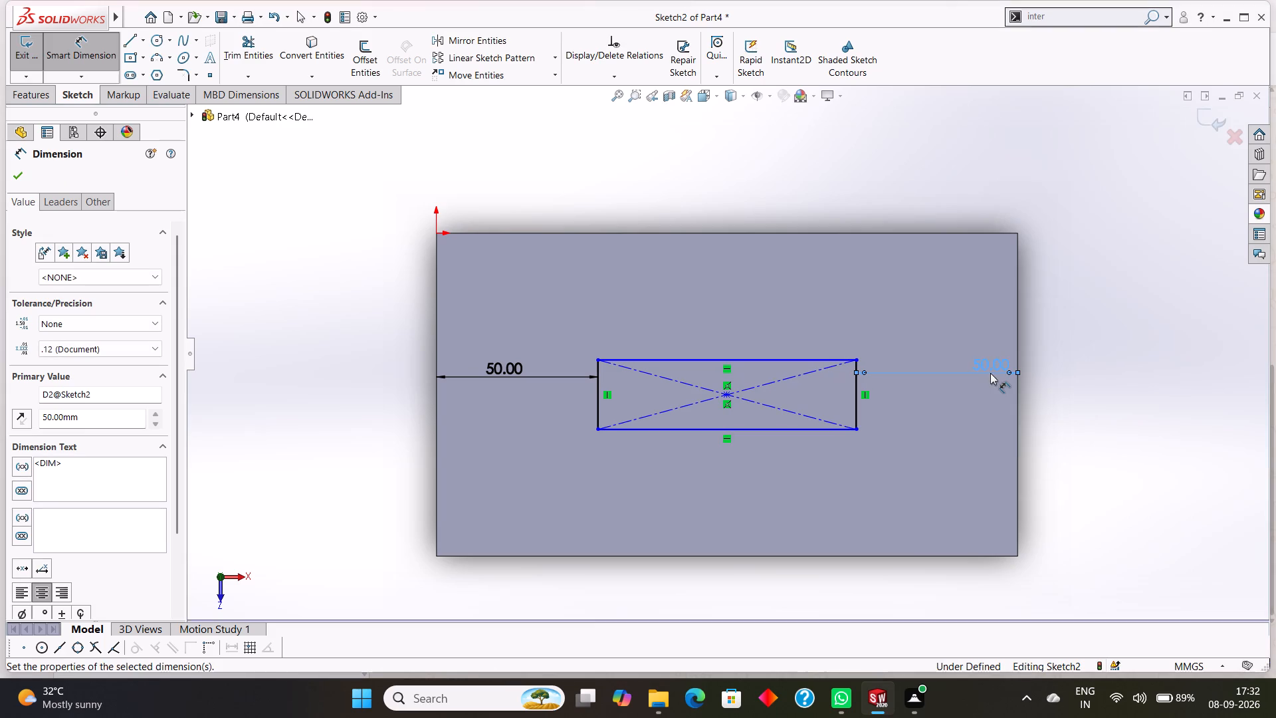
Dimension the rectangle's two remaining sides 10 mm each from the plate's nearest long edges.
left_click(754, 358)
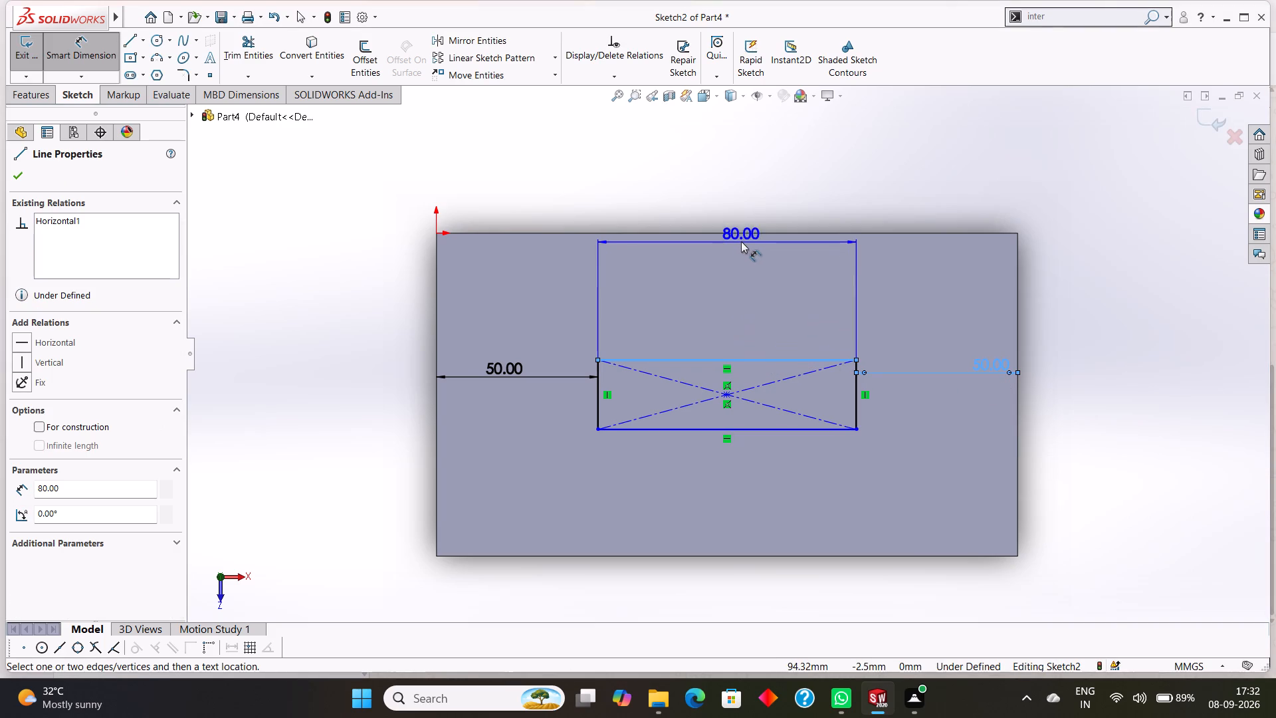
left_click(739, 235)
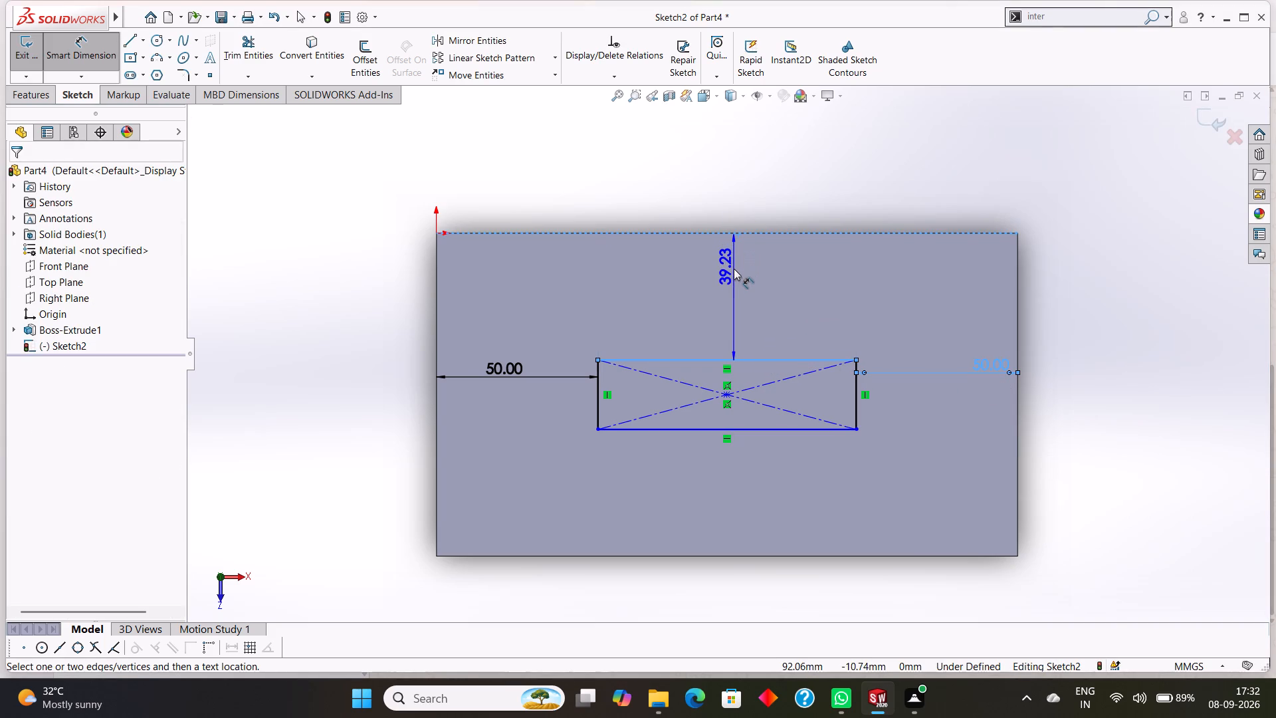
left_click(734, 269)
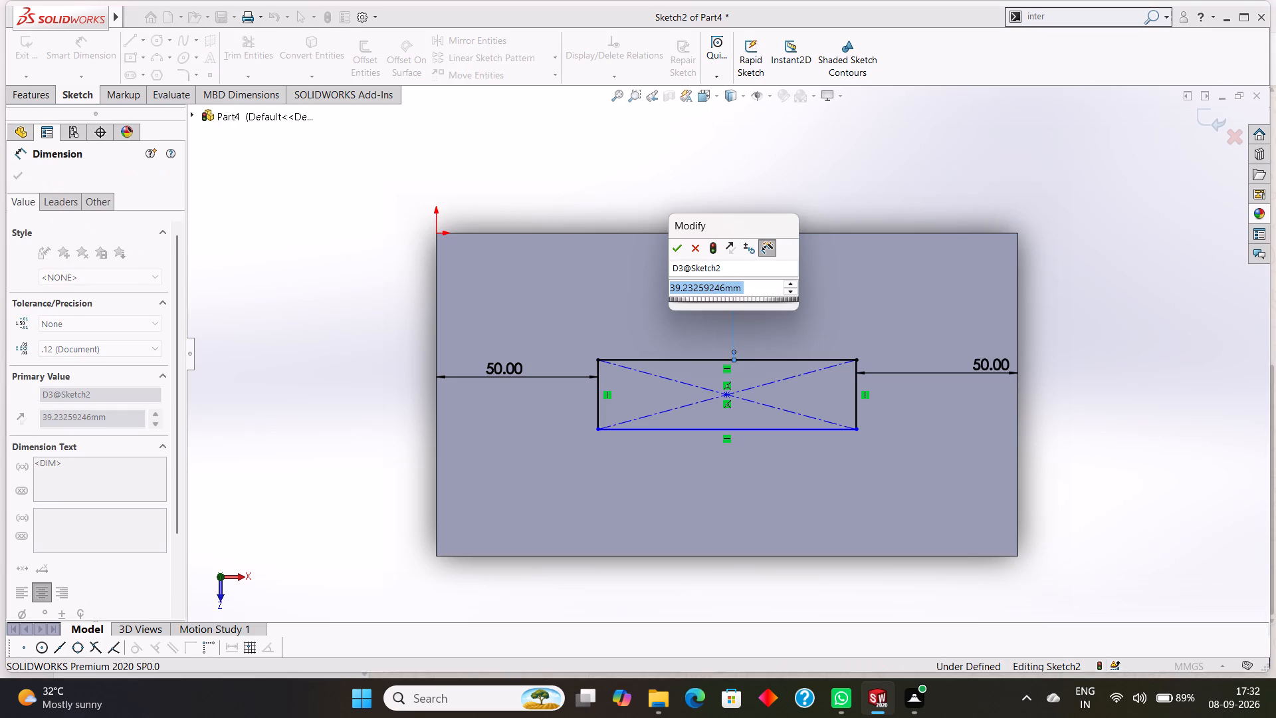
type("10")
key("Return")
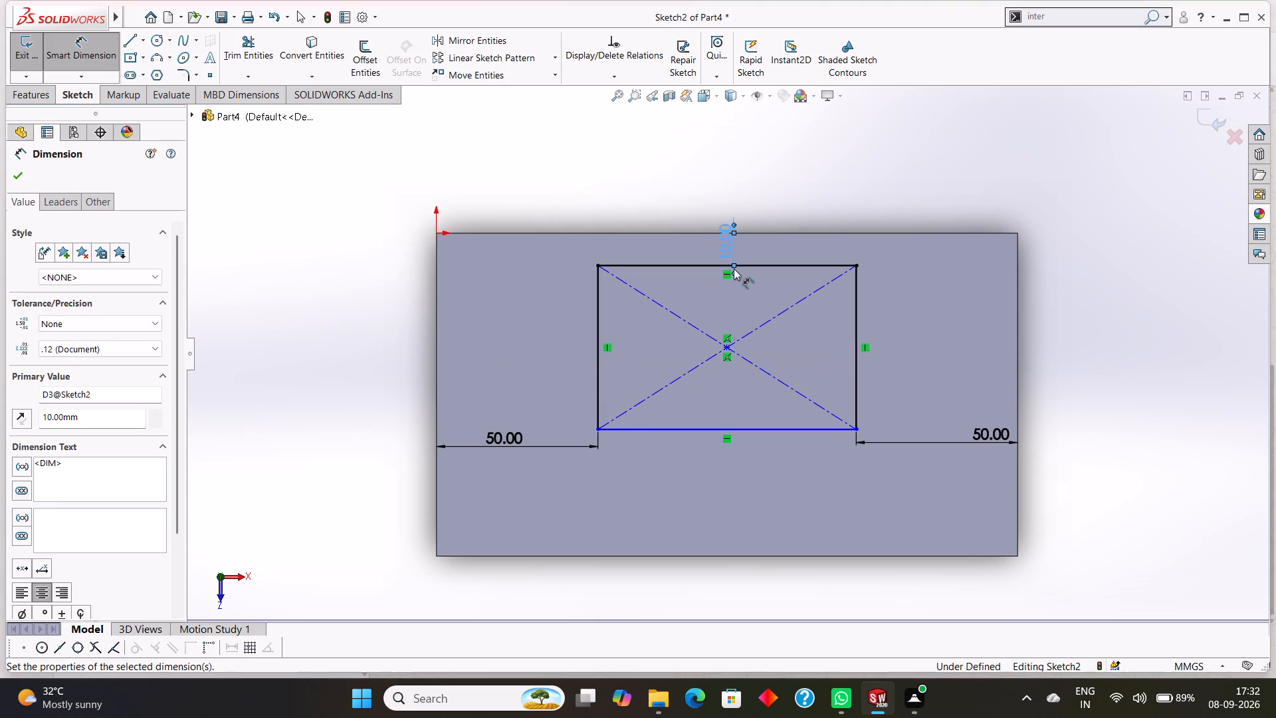
left_click(691, 429)
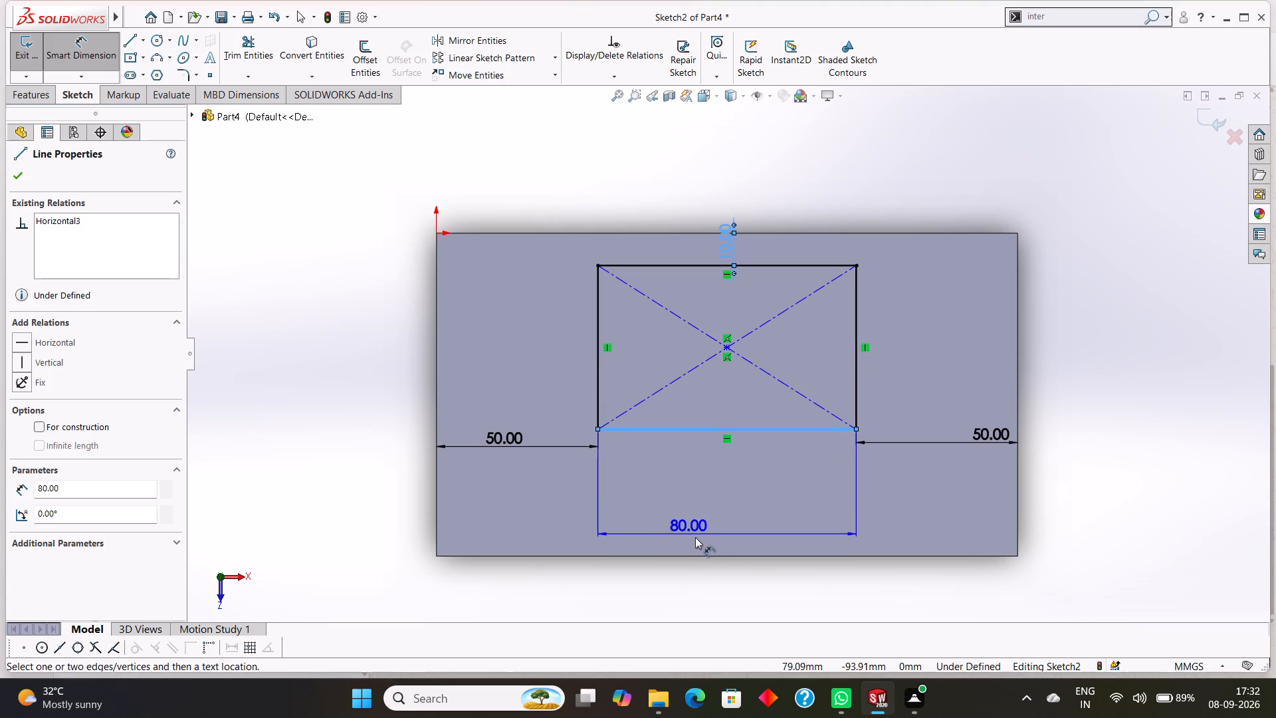
left_click(724, 556)
left_click(720, 499)
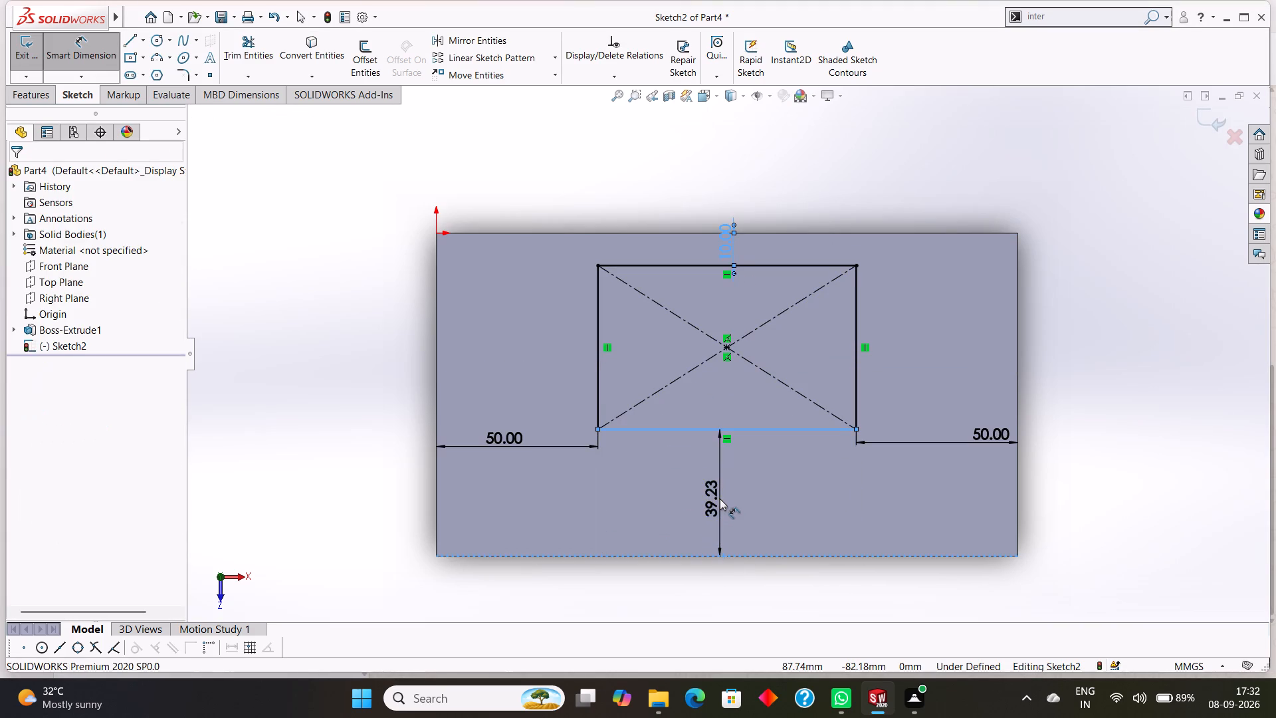
type("10")
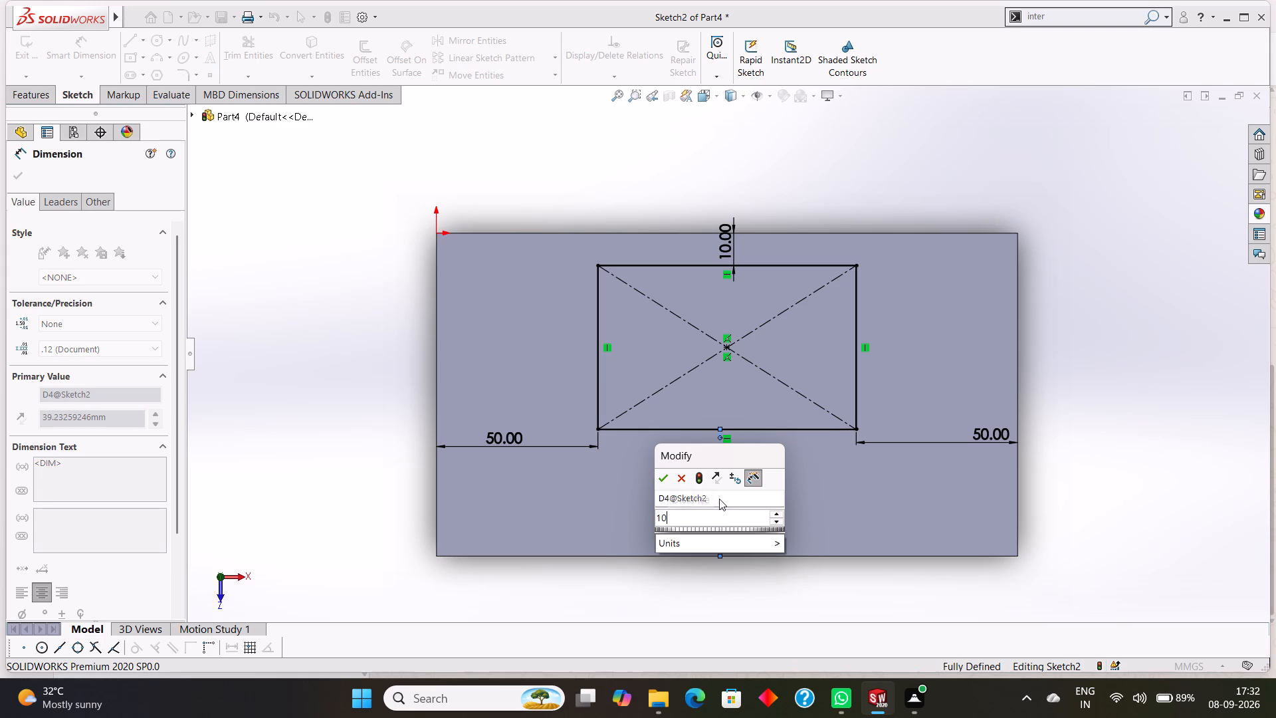
key("Return")
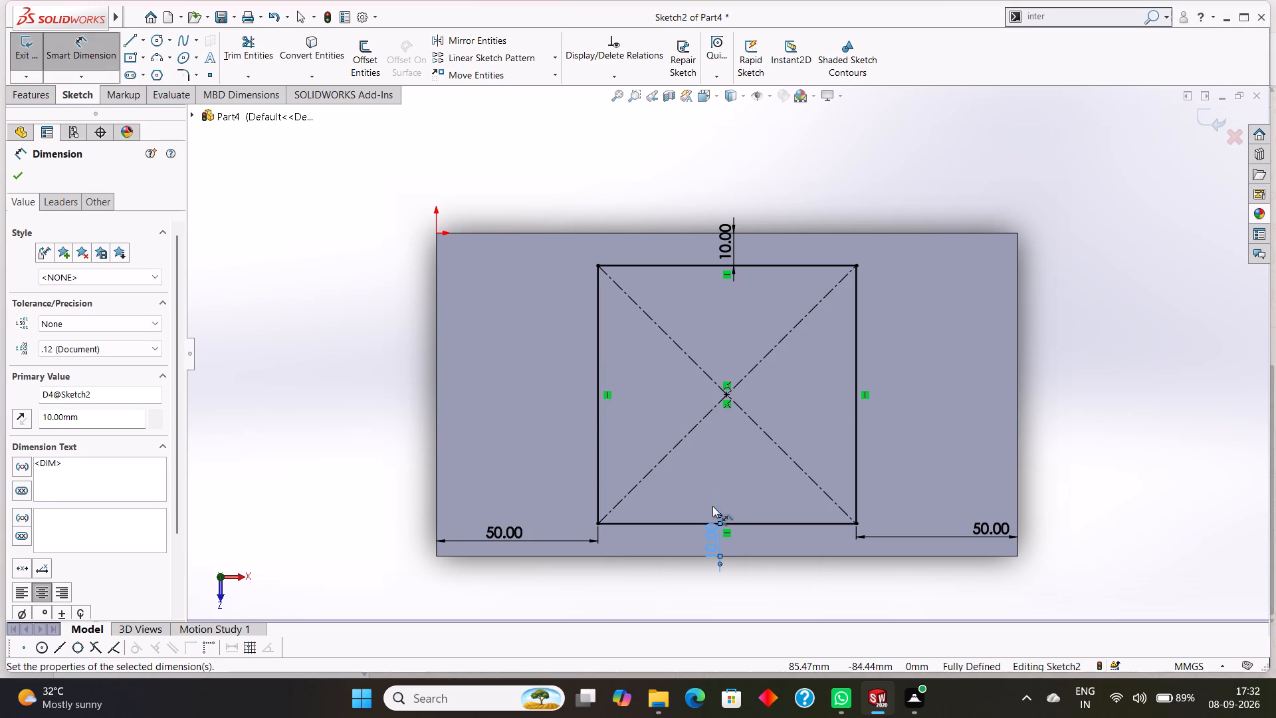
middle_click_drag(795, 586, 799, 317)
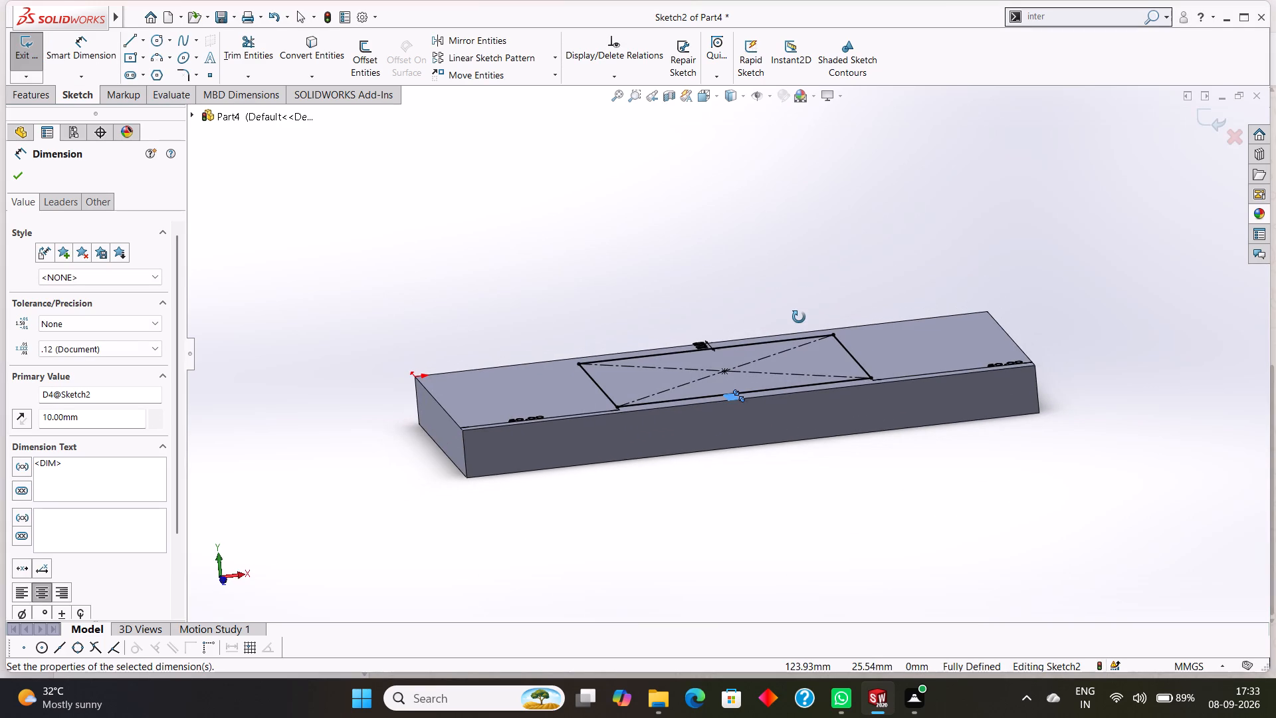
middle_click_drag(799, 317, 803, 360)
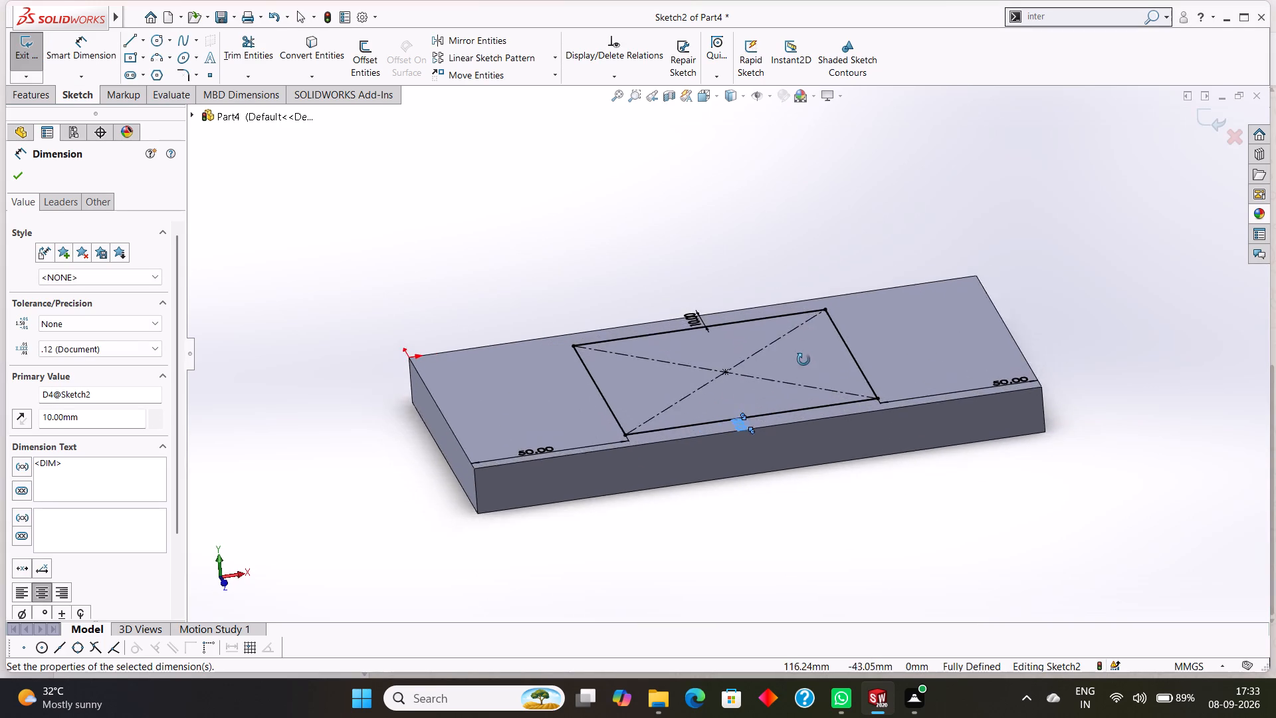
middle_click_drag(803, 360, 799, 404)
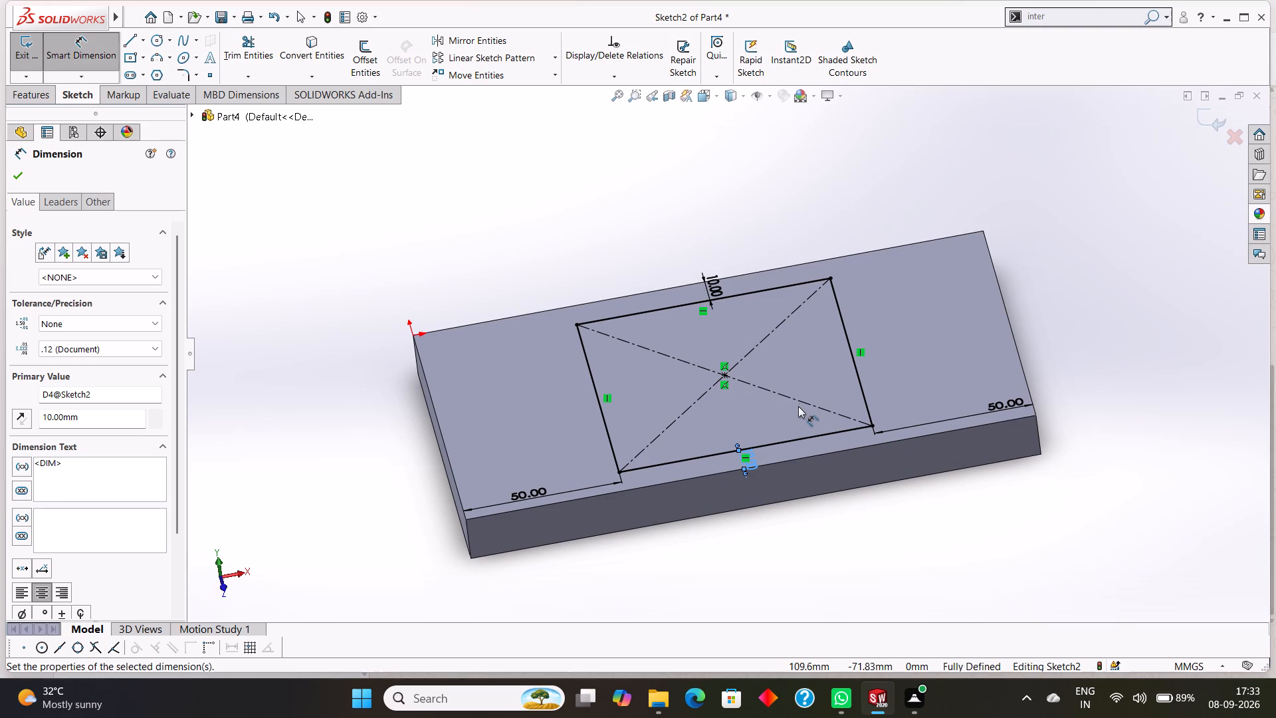
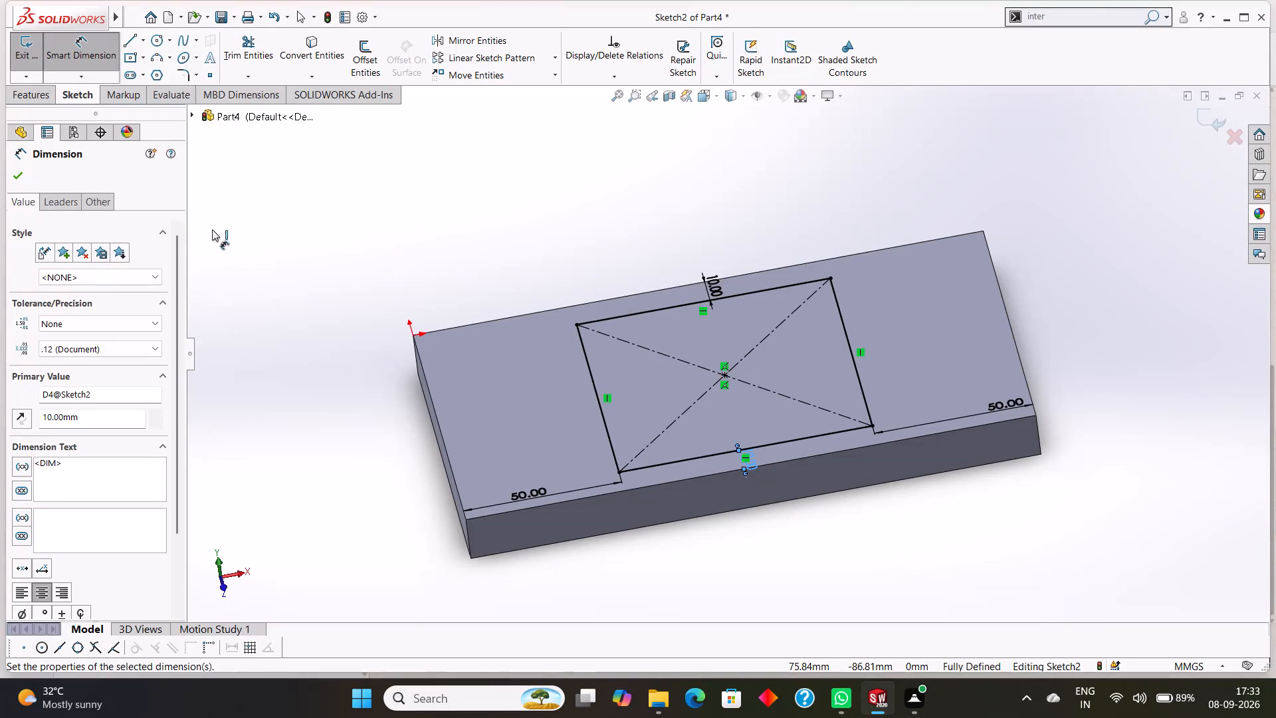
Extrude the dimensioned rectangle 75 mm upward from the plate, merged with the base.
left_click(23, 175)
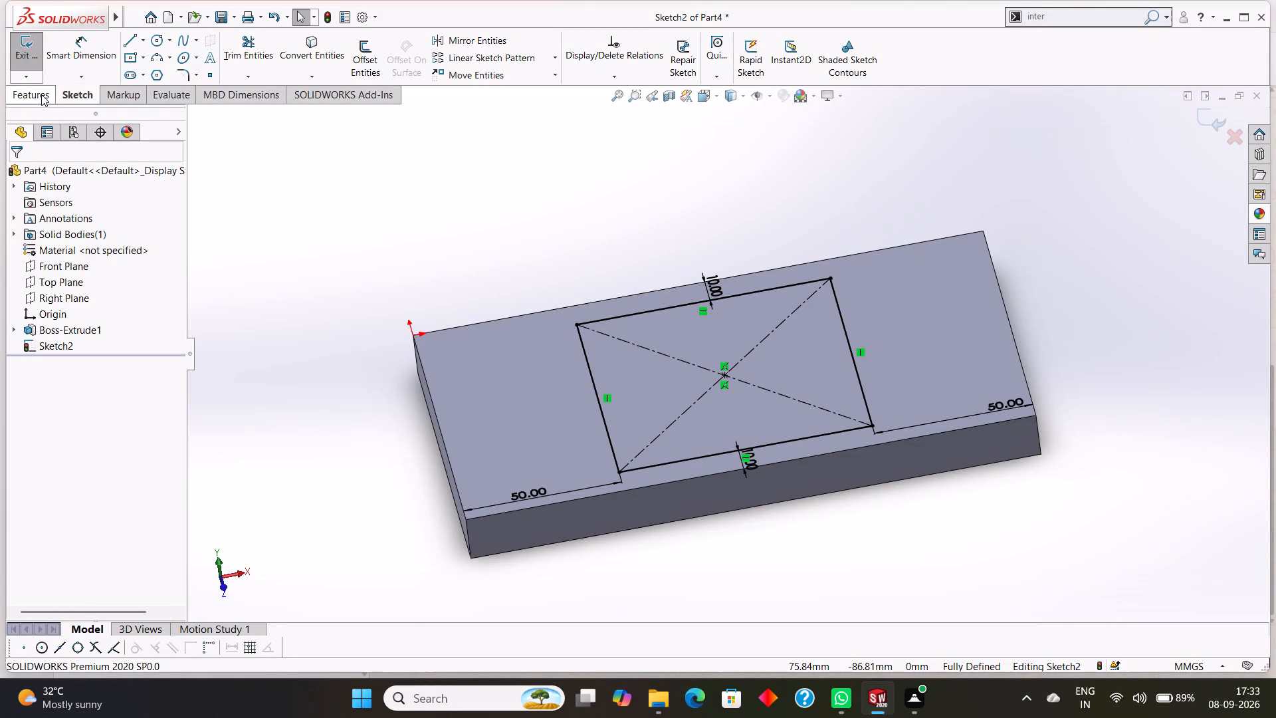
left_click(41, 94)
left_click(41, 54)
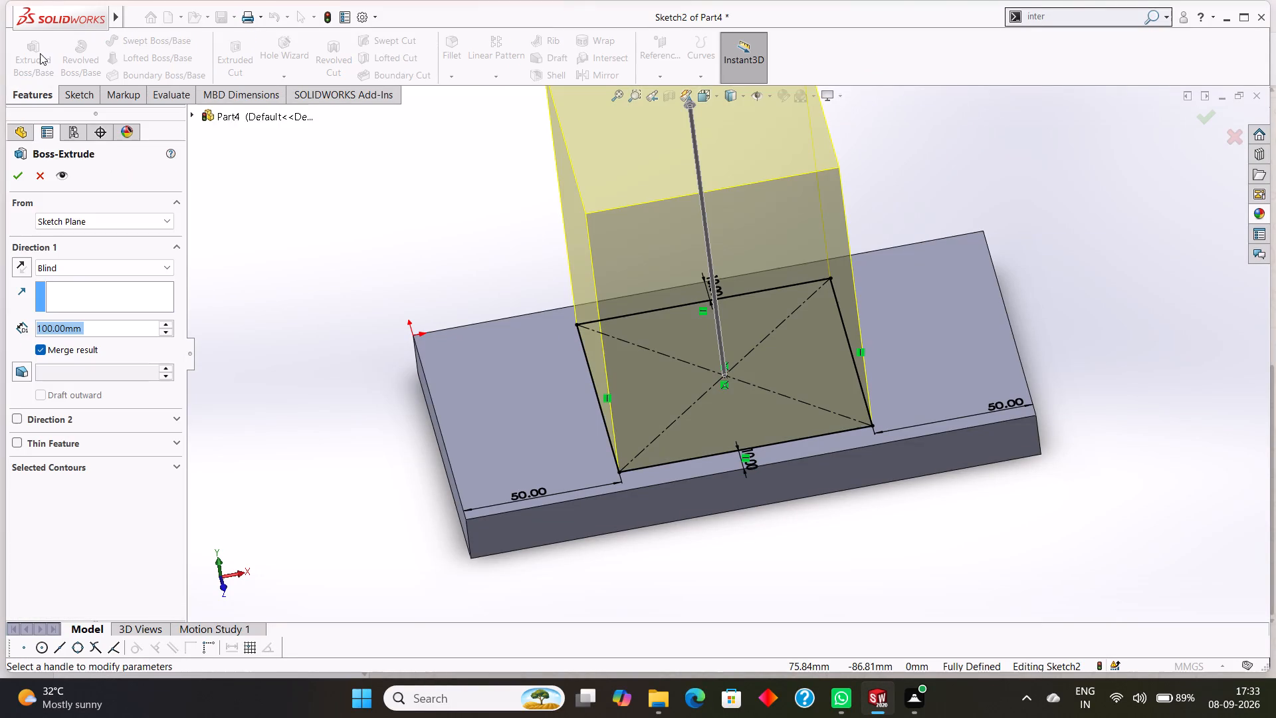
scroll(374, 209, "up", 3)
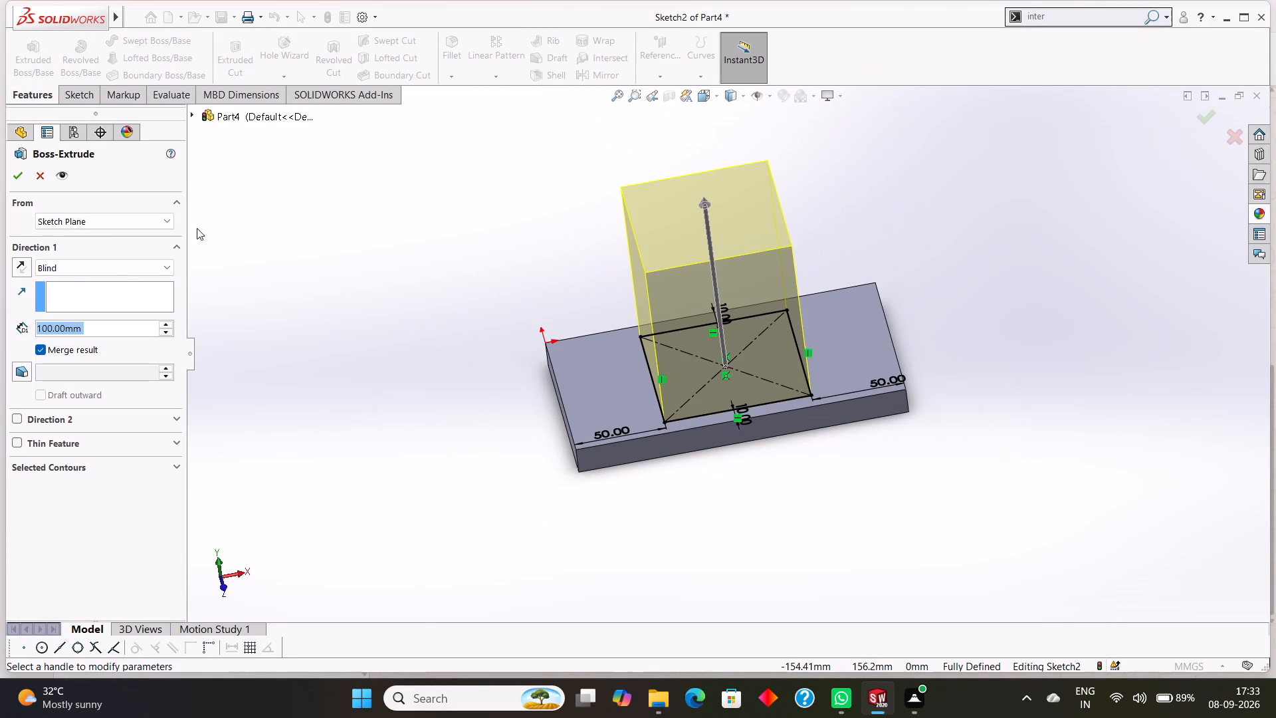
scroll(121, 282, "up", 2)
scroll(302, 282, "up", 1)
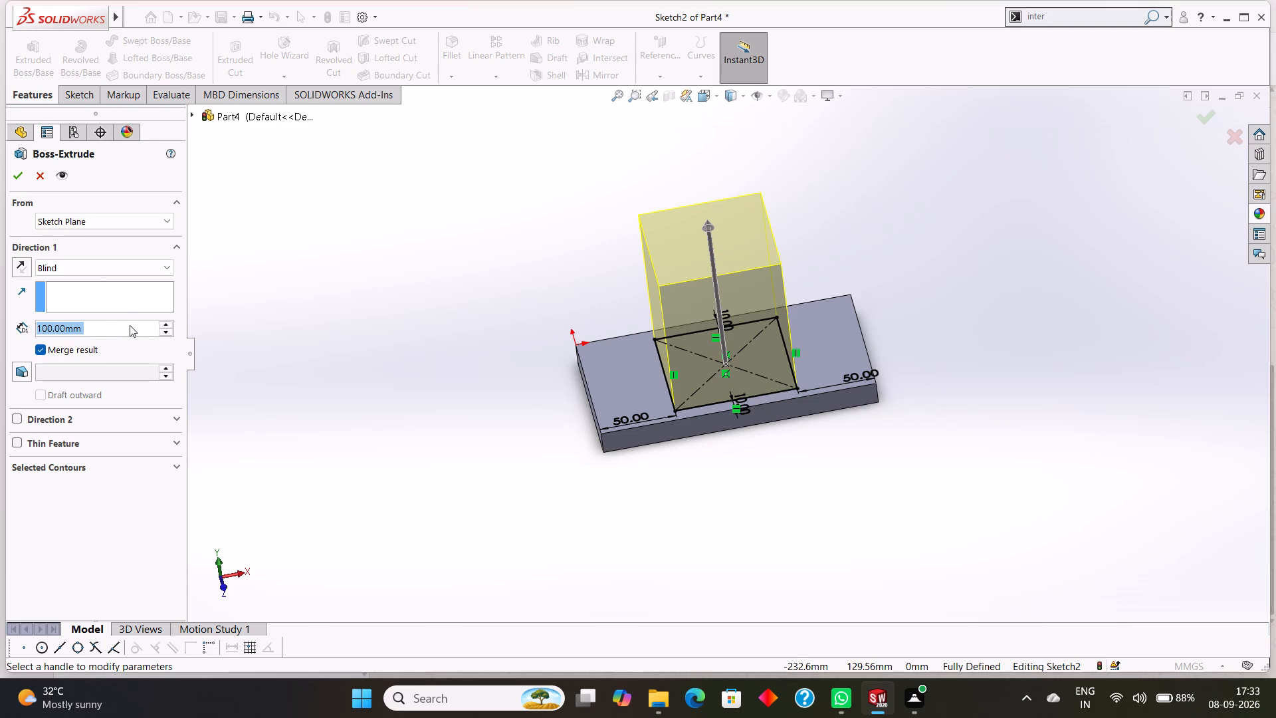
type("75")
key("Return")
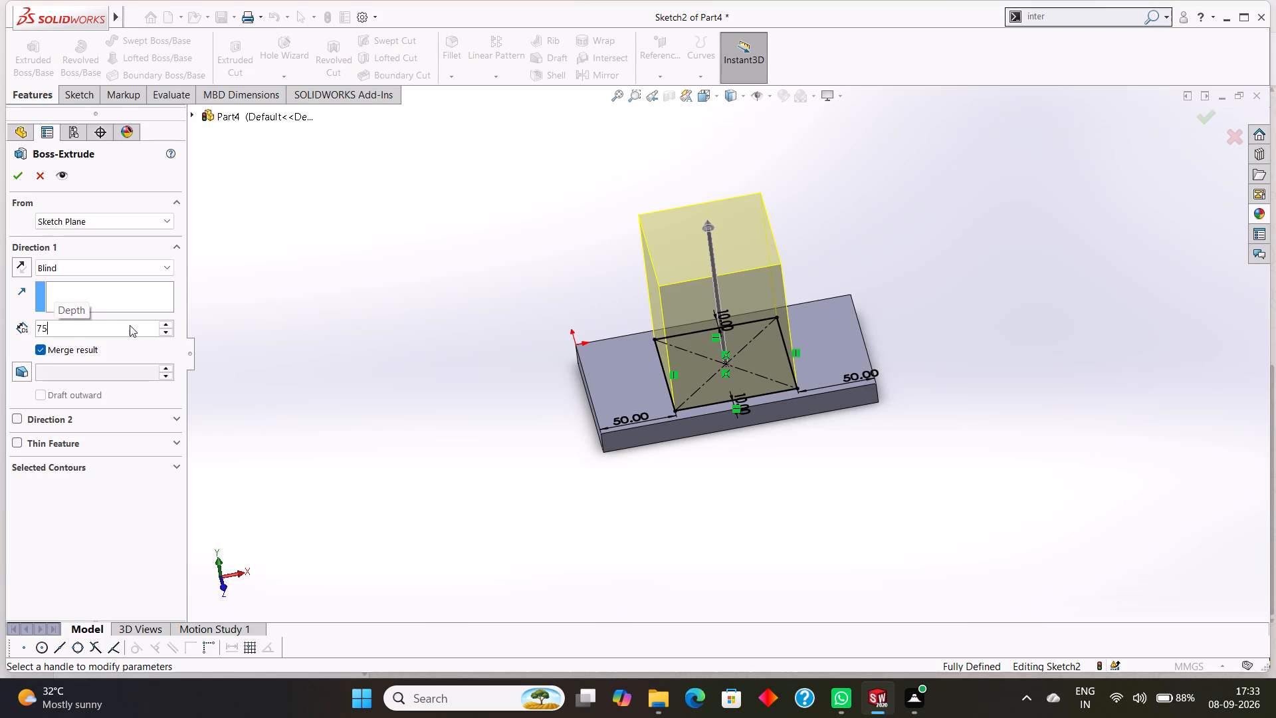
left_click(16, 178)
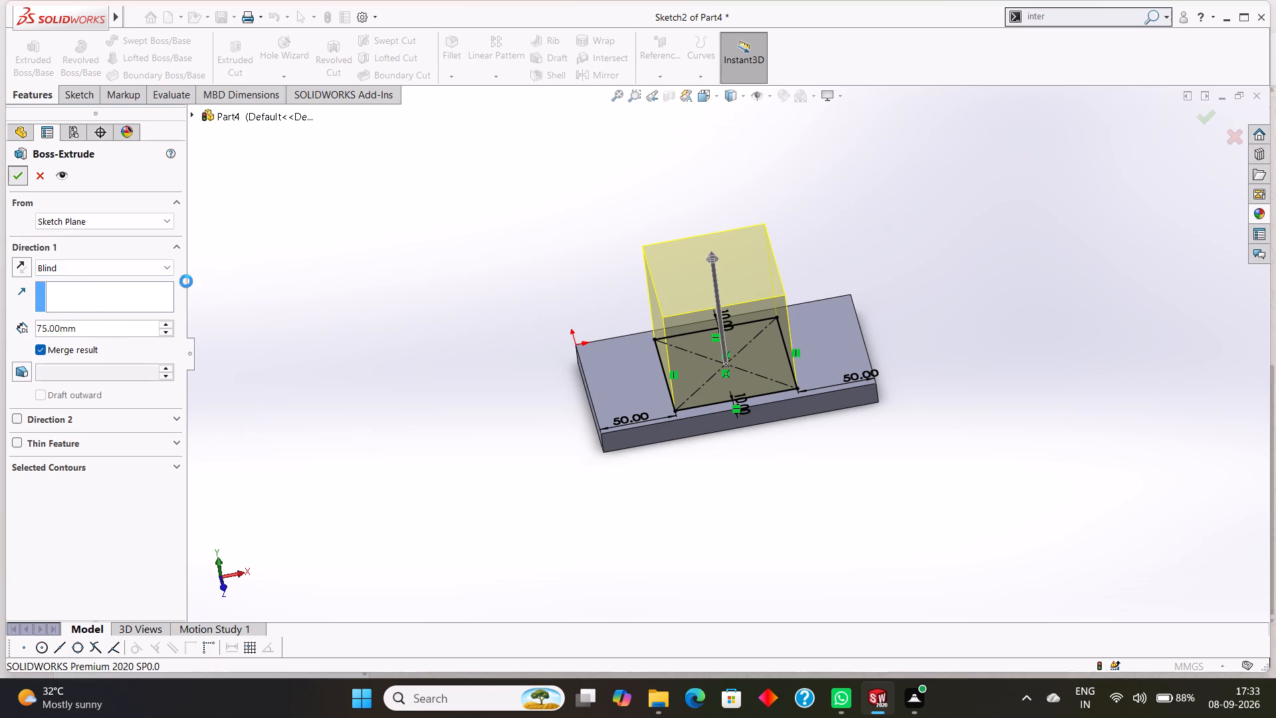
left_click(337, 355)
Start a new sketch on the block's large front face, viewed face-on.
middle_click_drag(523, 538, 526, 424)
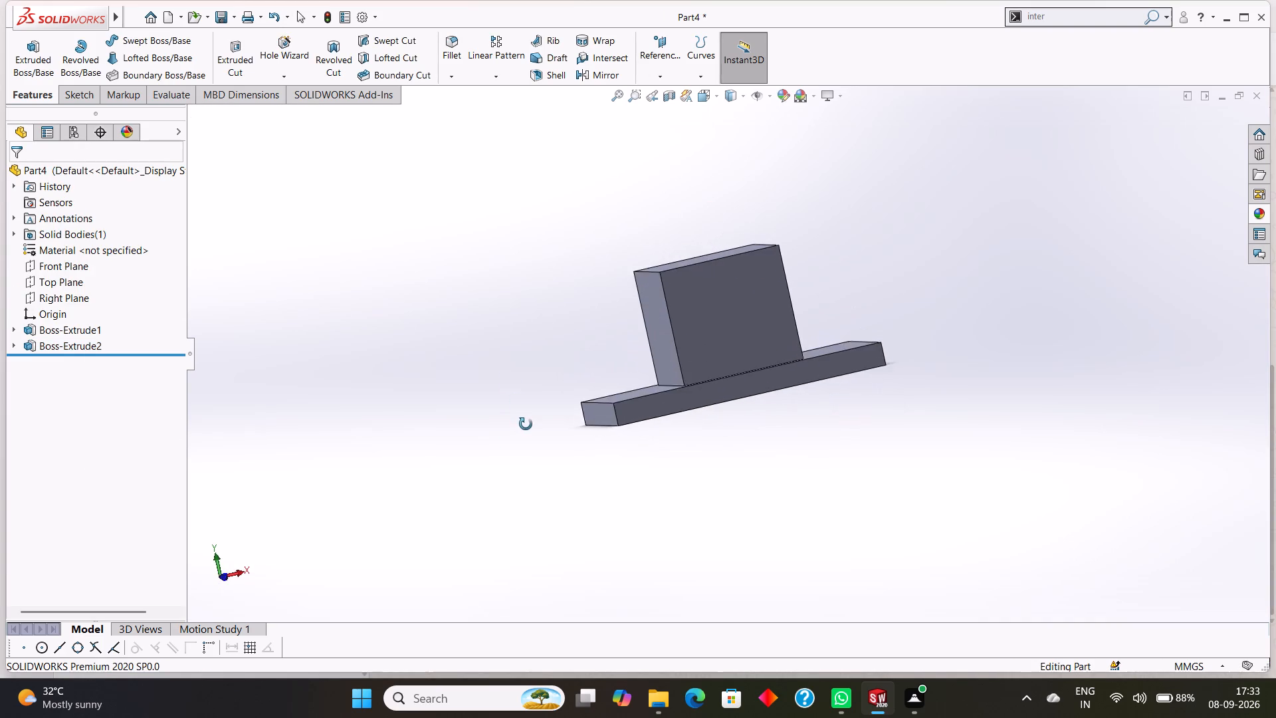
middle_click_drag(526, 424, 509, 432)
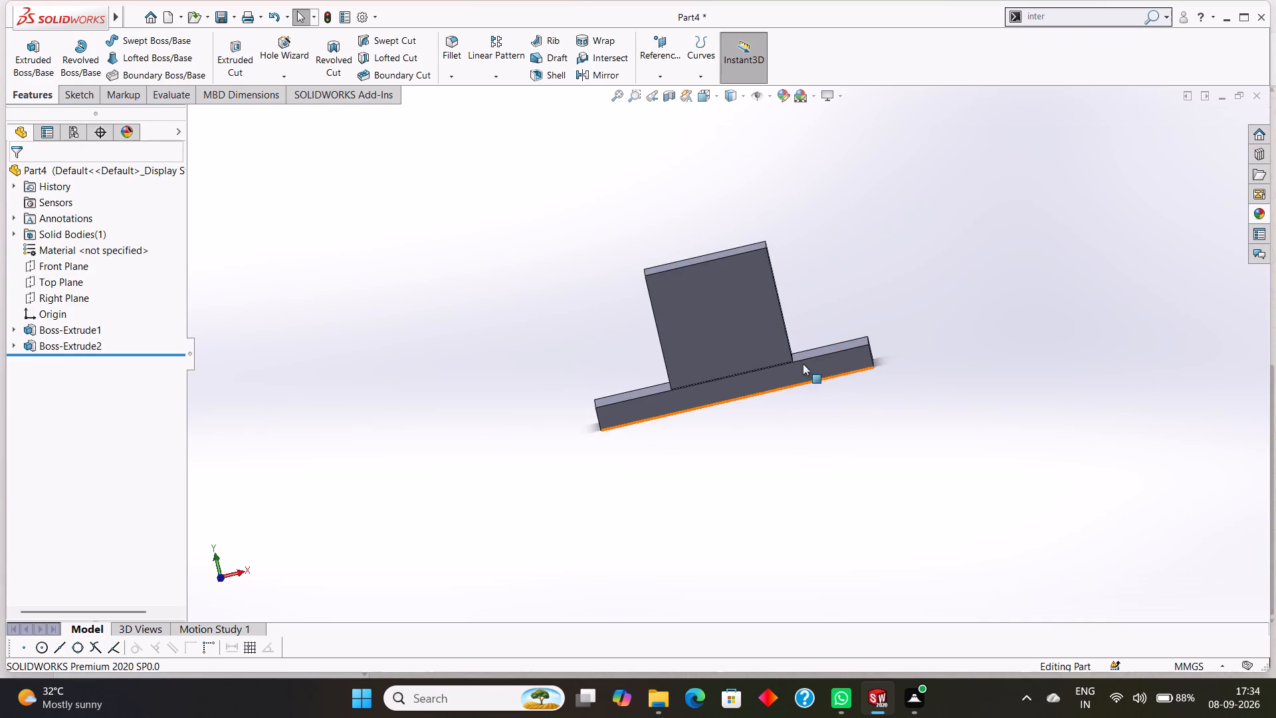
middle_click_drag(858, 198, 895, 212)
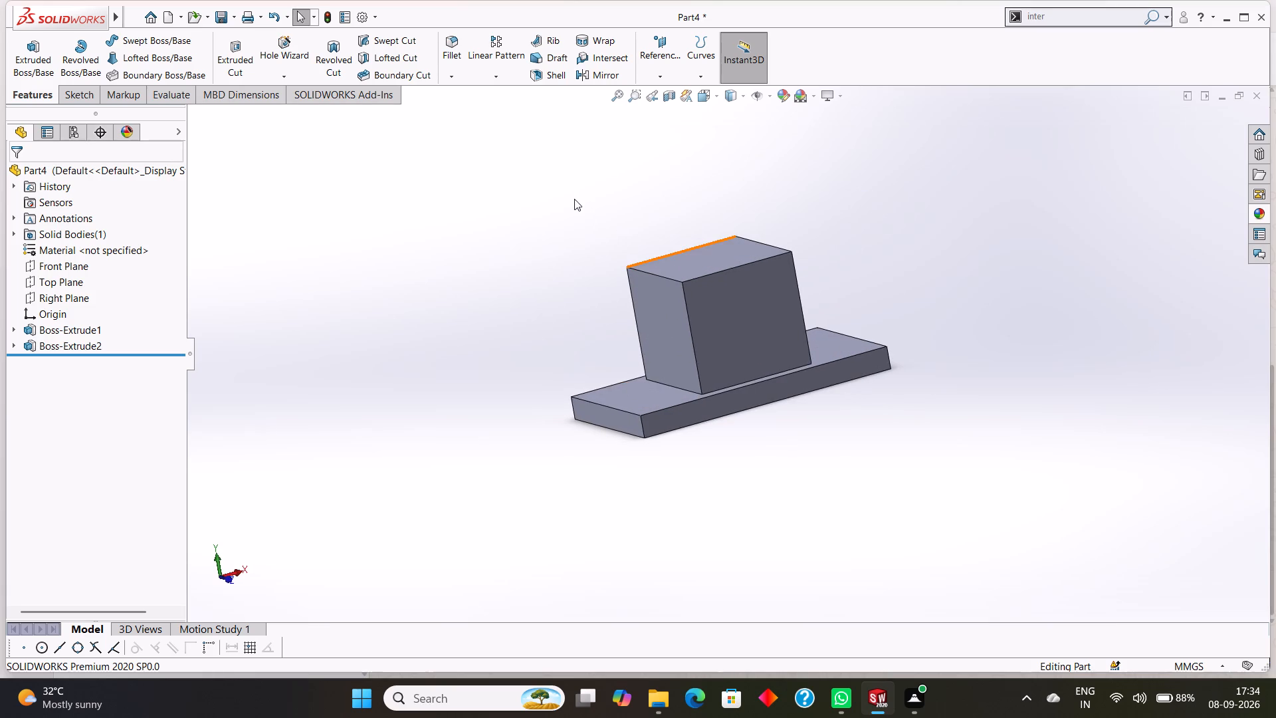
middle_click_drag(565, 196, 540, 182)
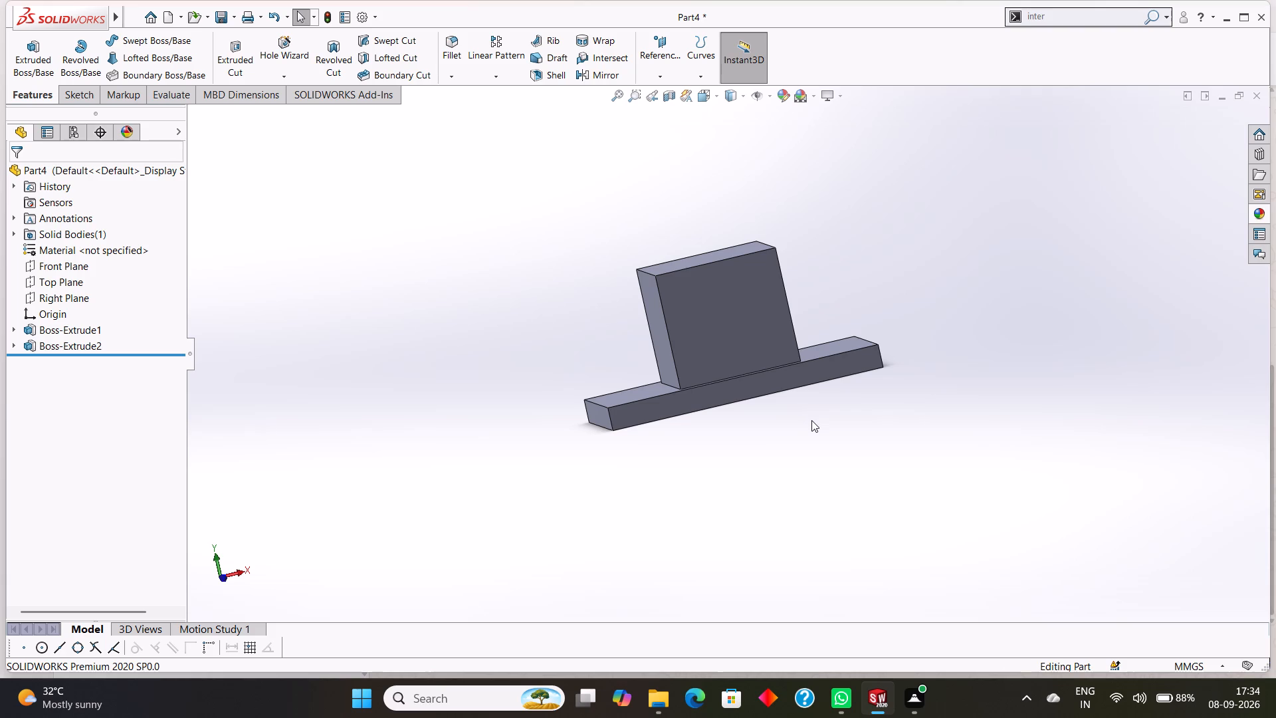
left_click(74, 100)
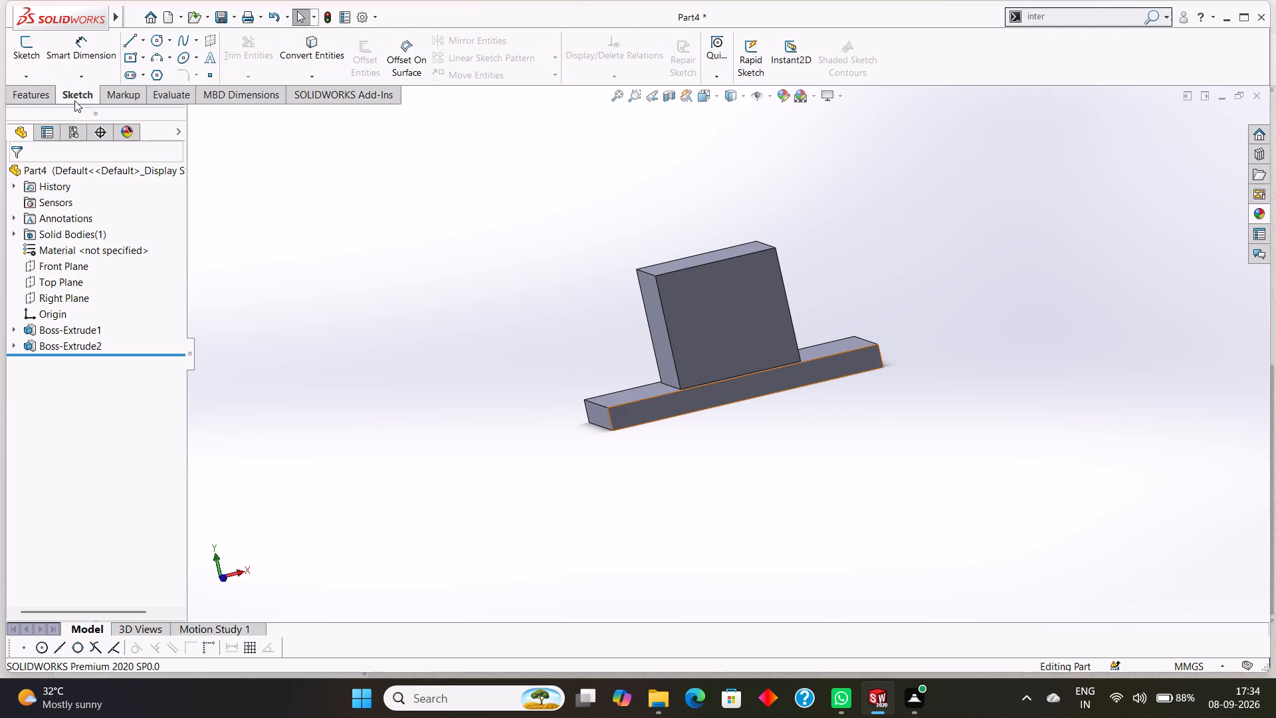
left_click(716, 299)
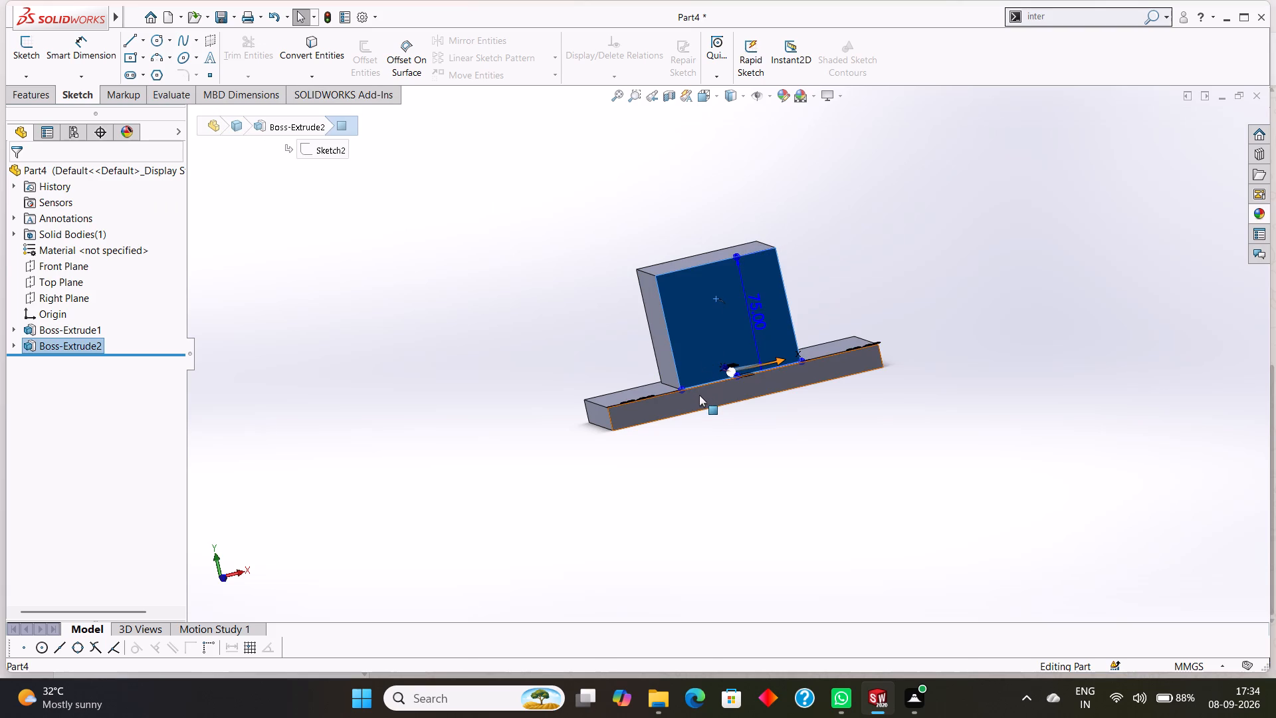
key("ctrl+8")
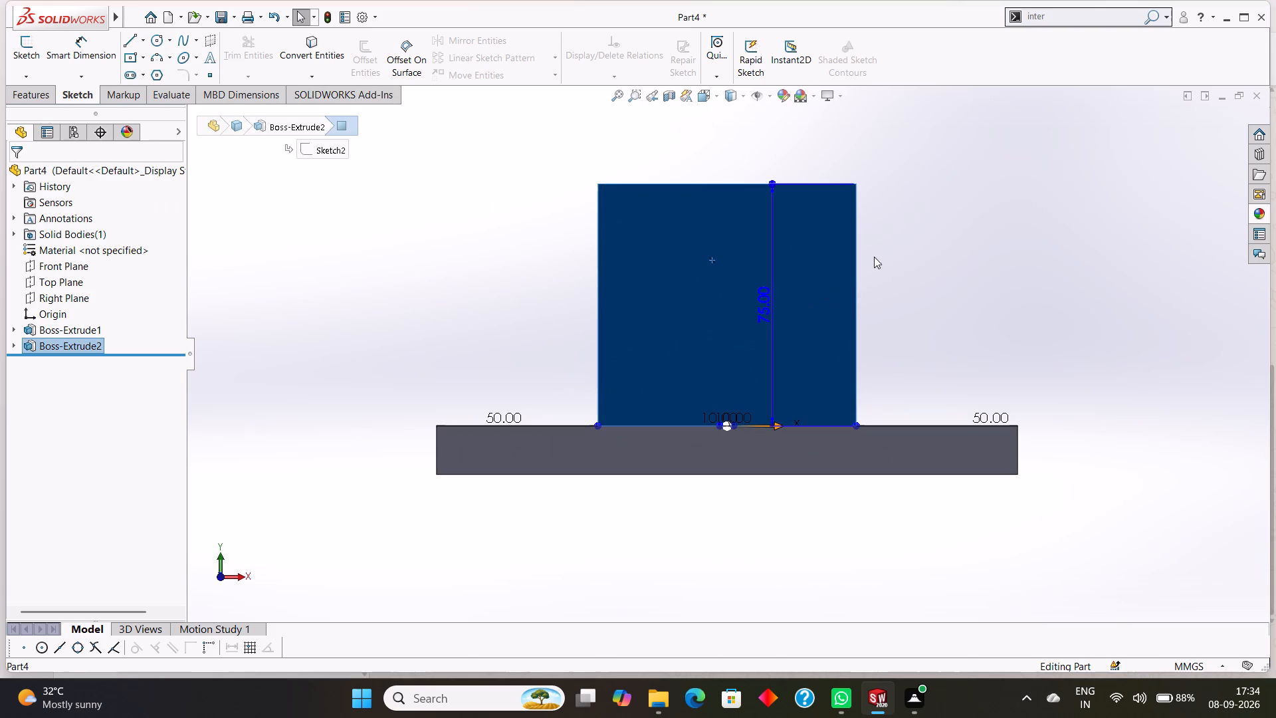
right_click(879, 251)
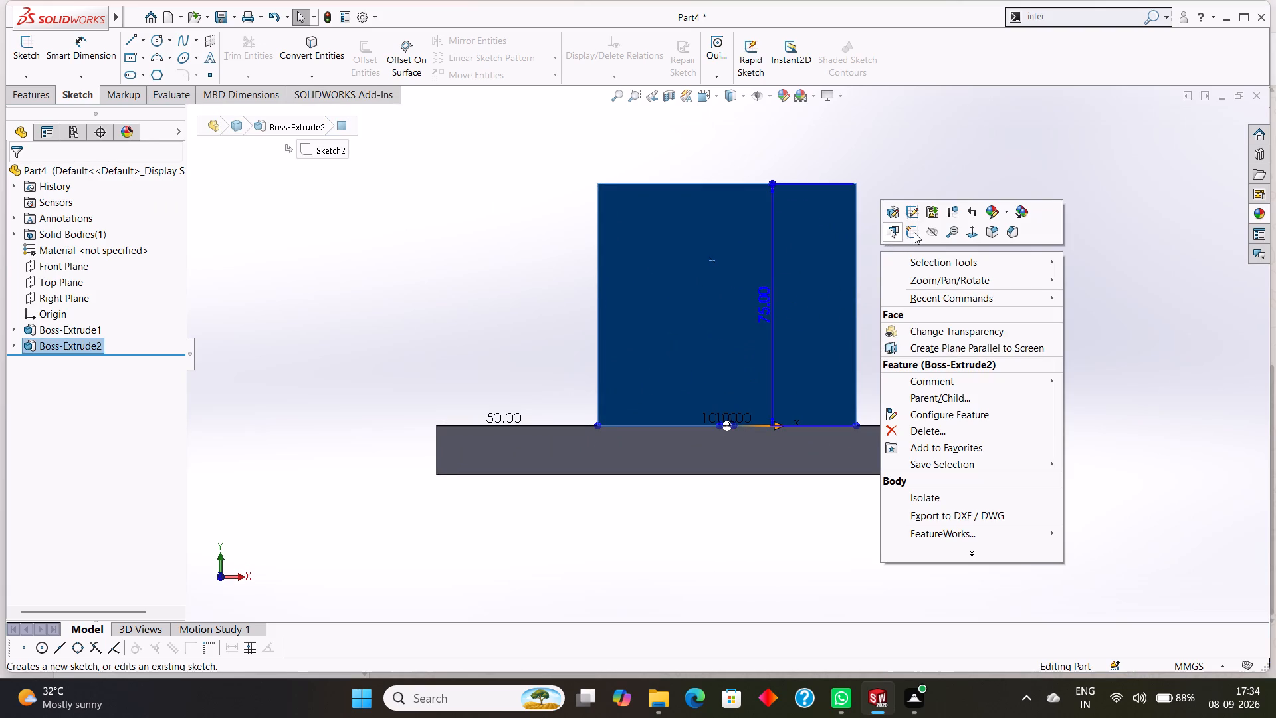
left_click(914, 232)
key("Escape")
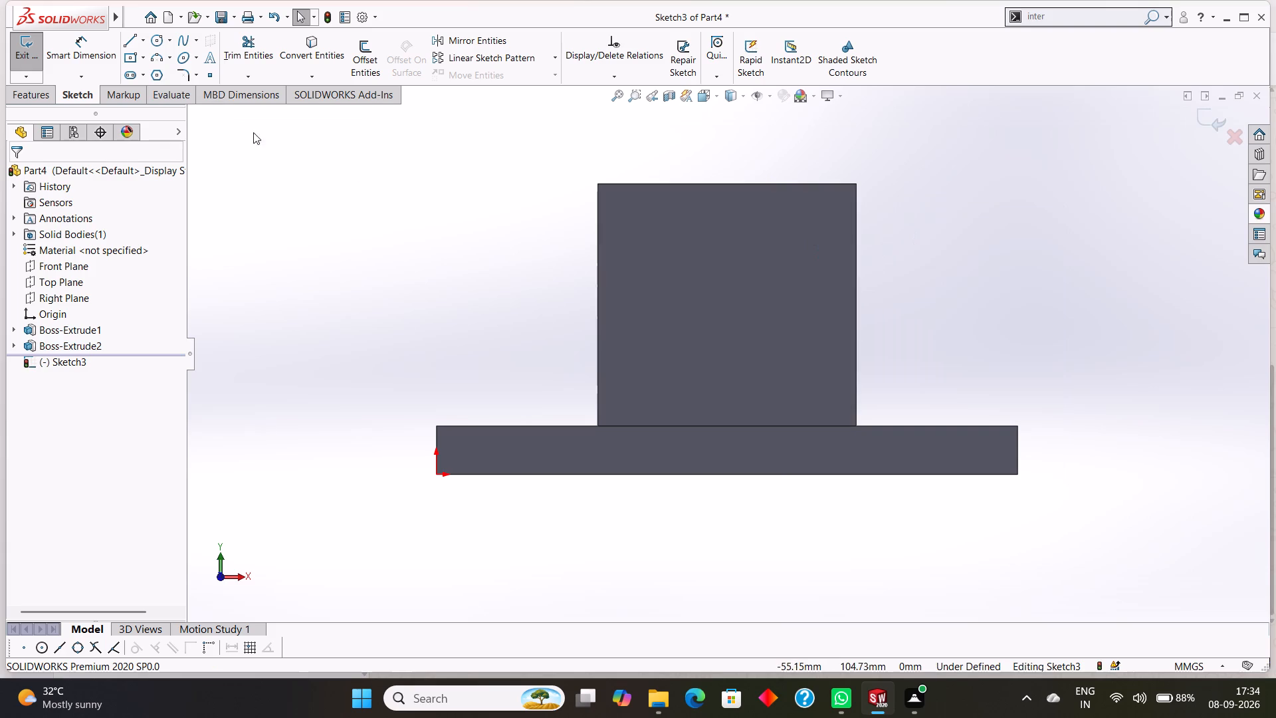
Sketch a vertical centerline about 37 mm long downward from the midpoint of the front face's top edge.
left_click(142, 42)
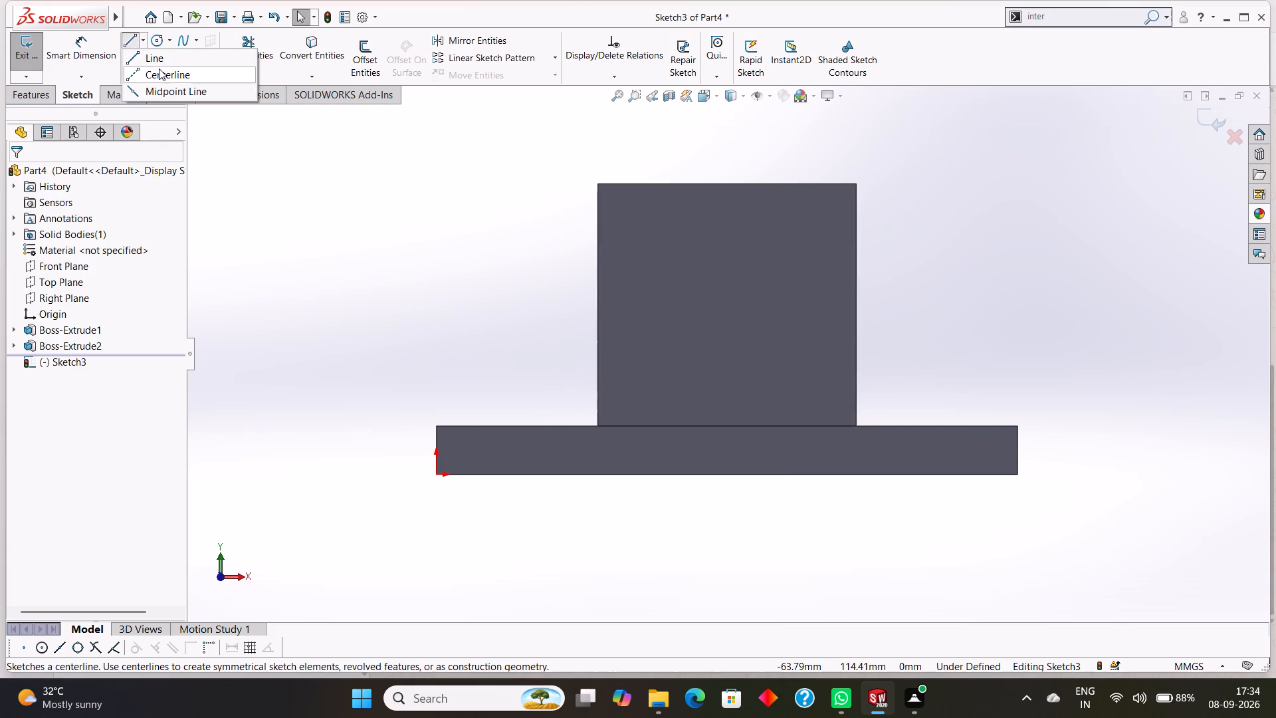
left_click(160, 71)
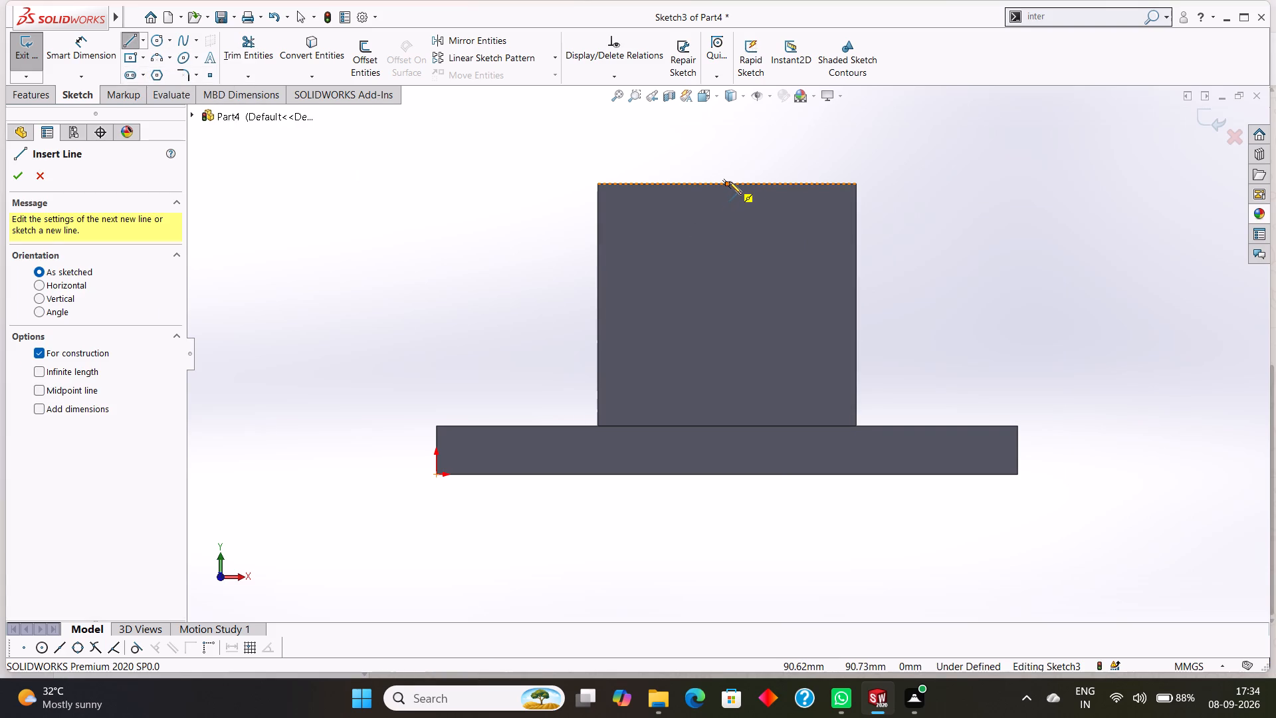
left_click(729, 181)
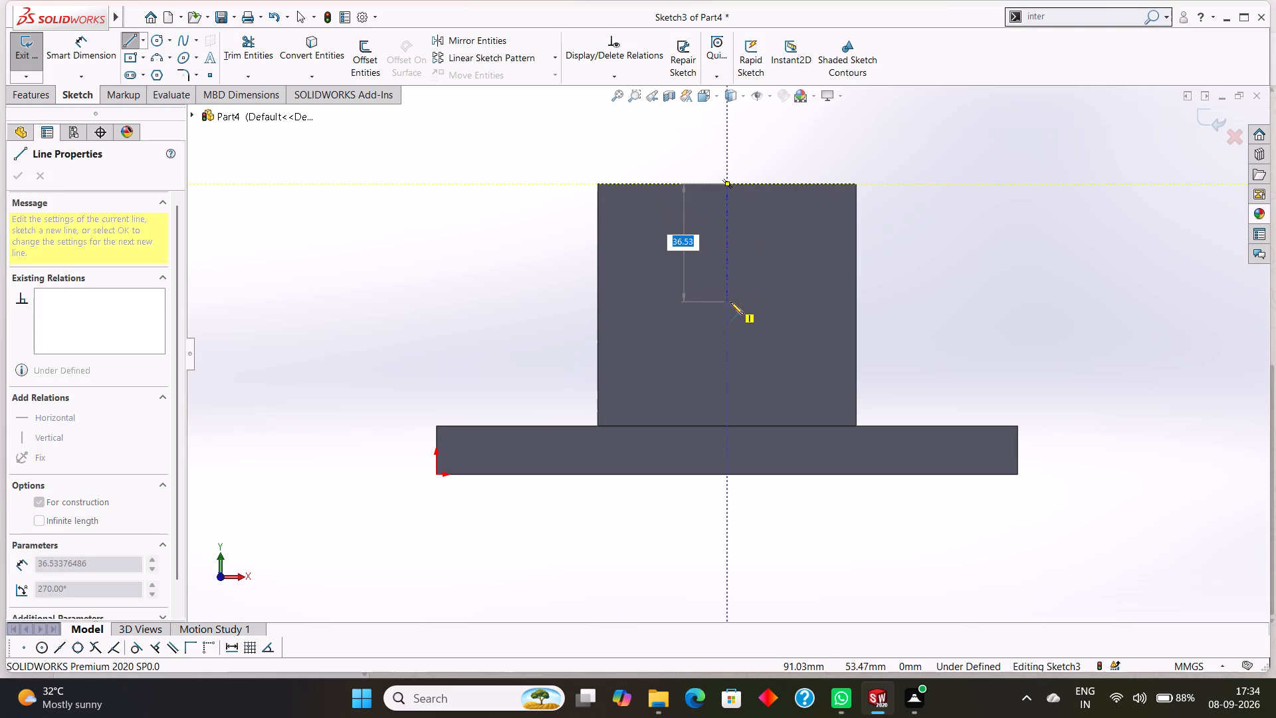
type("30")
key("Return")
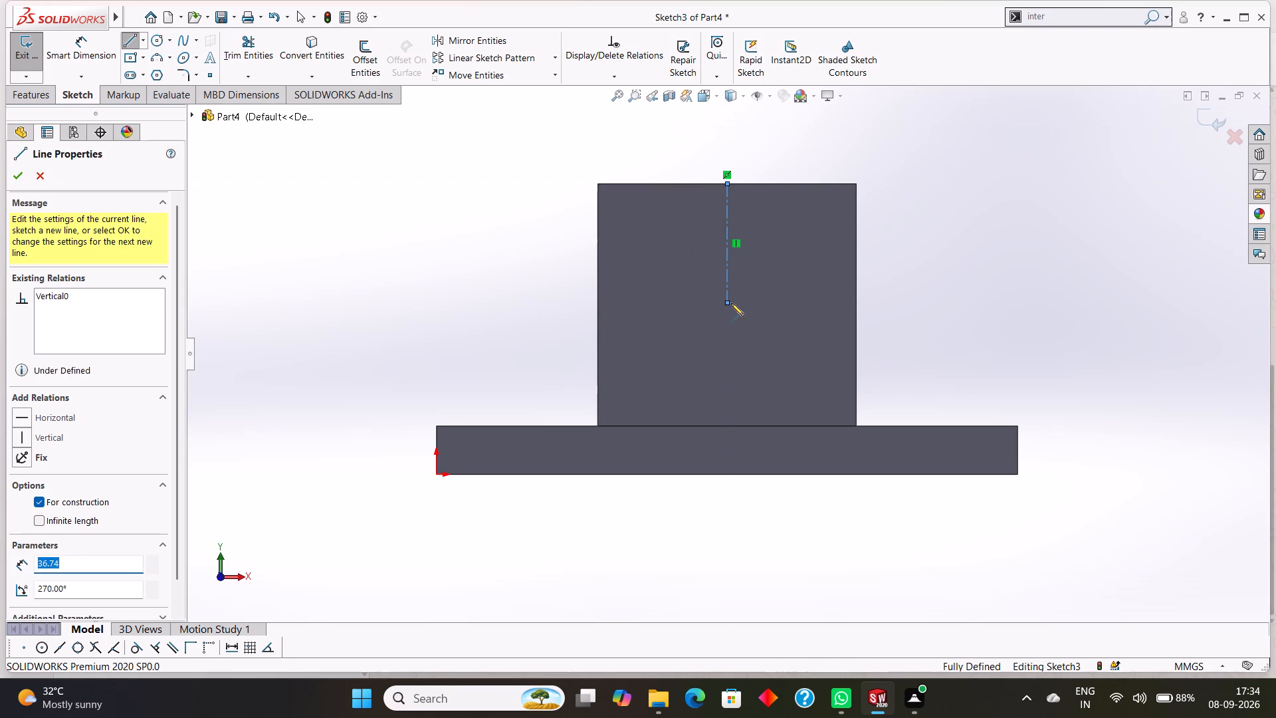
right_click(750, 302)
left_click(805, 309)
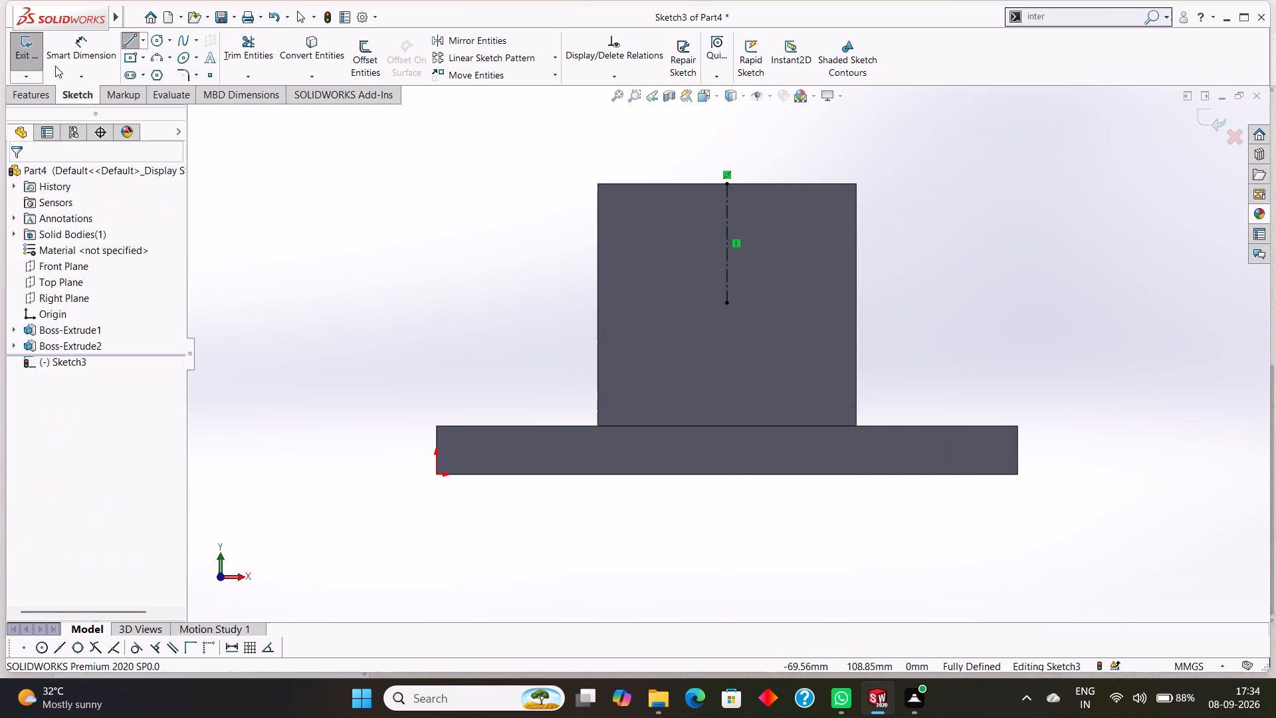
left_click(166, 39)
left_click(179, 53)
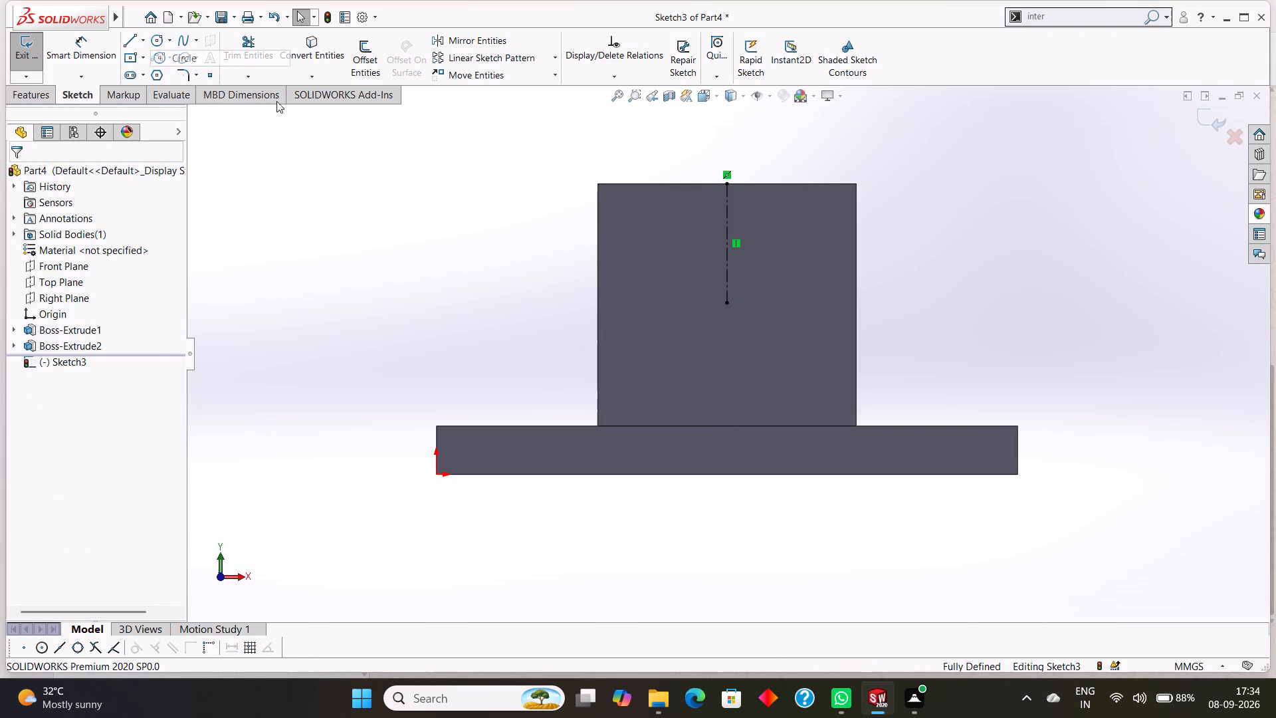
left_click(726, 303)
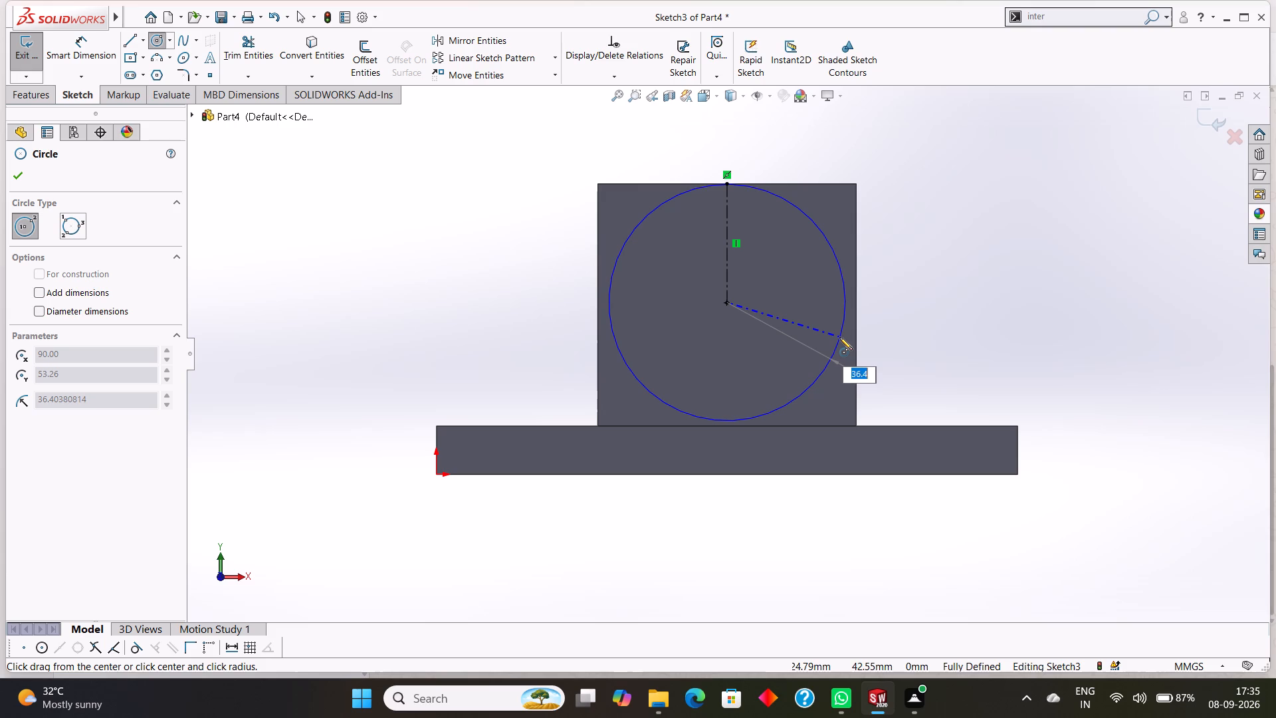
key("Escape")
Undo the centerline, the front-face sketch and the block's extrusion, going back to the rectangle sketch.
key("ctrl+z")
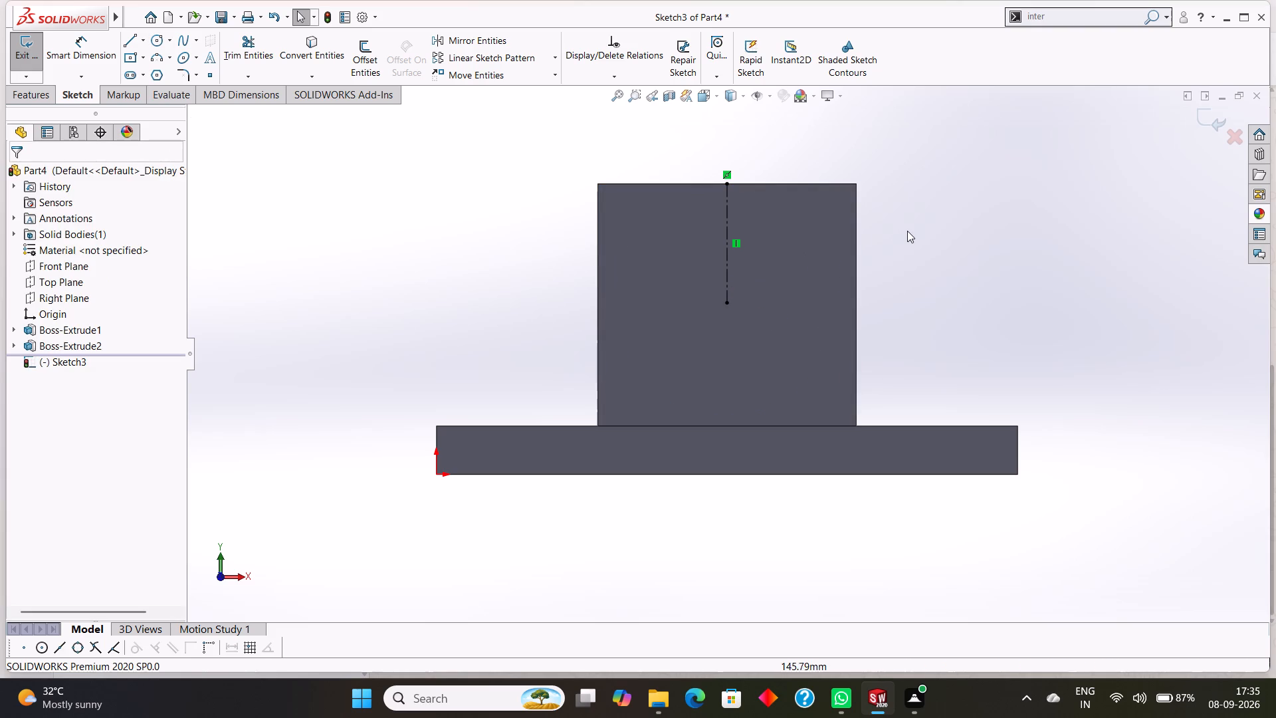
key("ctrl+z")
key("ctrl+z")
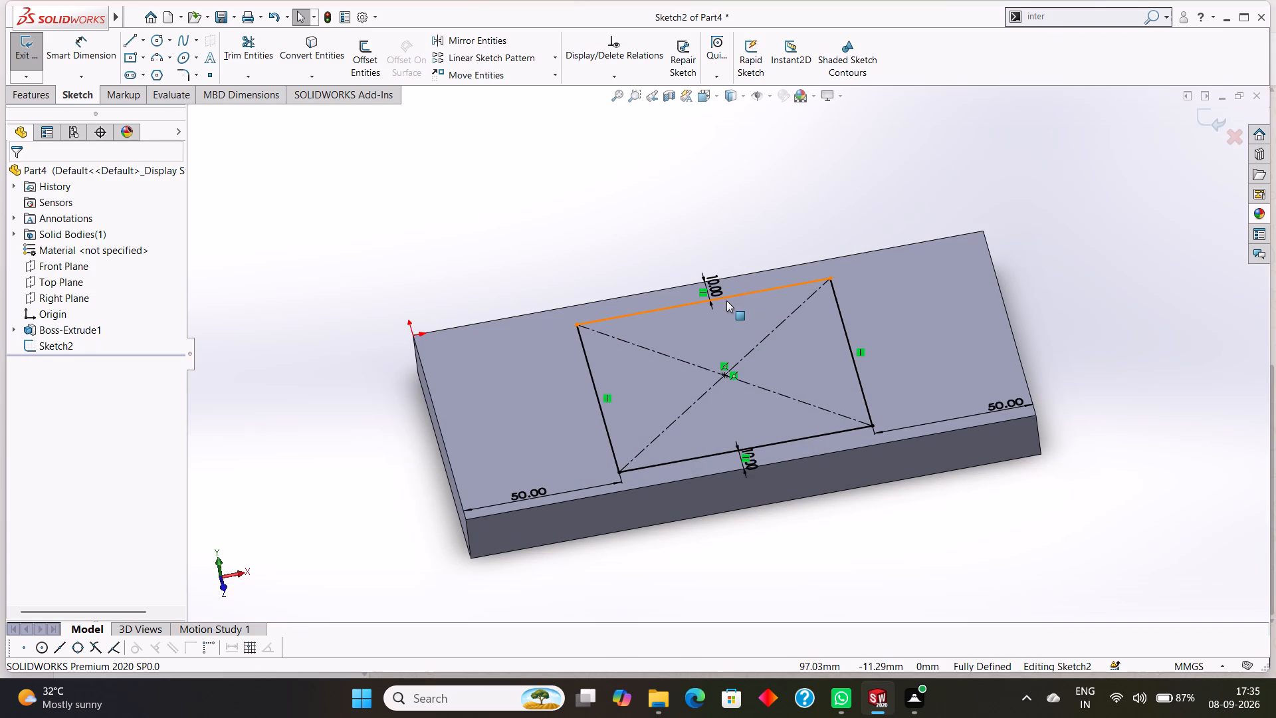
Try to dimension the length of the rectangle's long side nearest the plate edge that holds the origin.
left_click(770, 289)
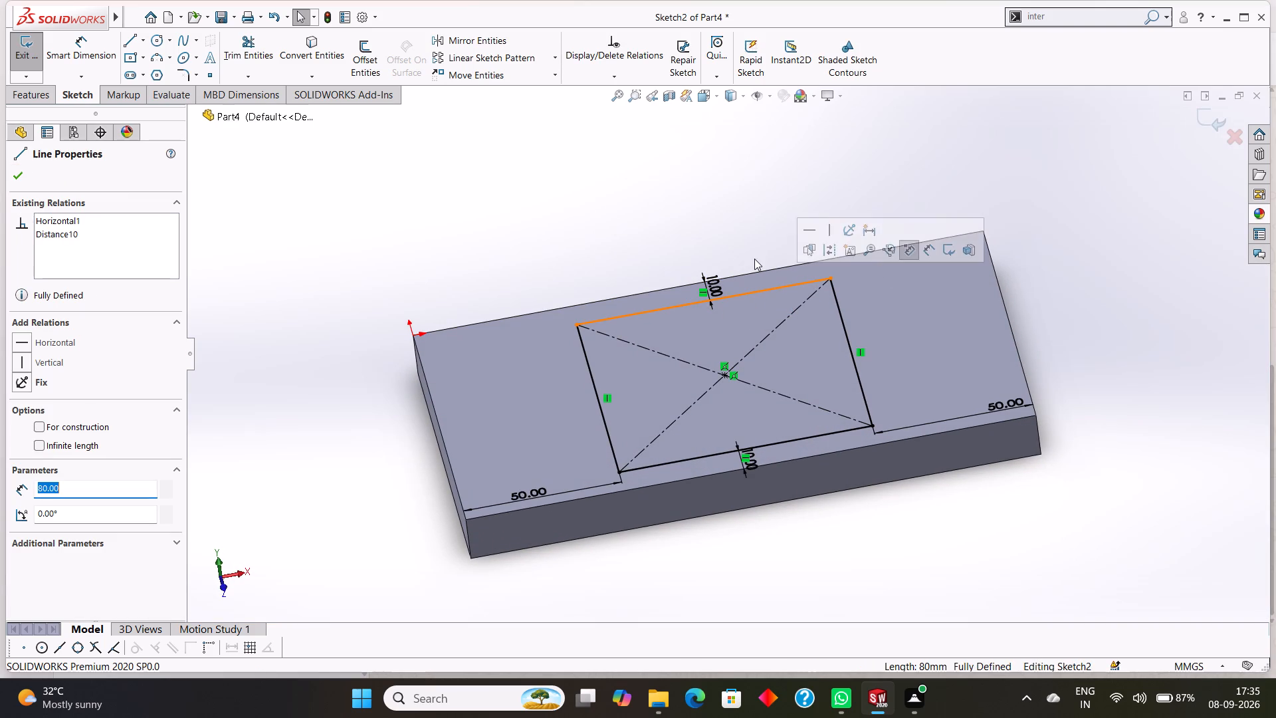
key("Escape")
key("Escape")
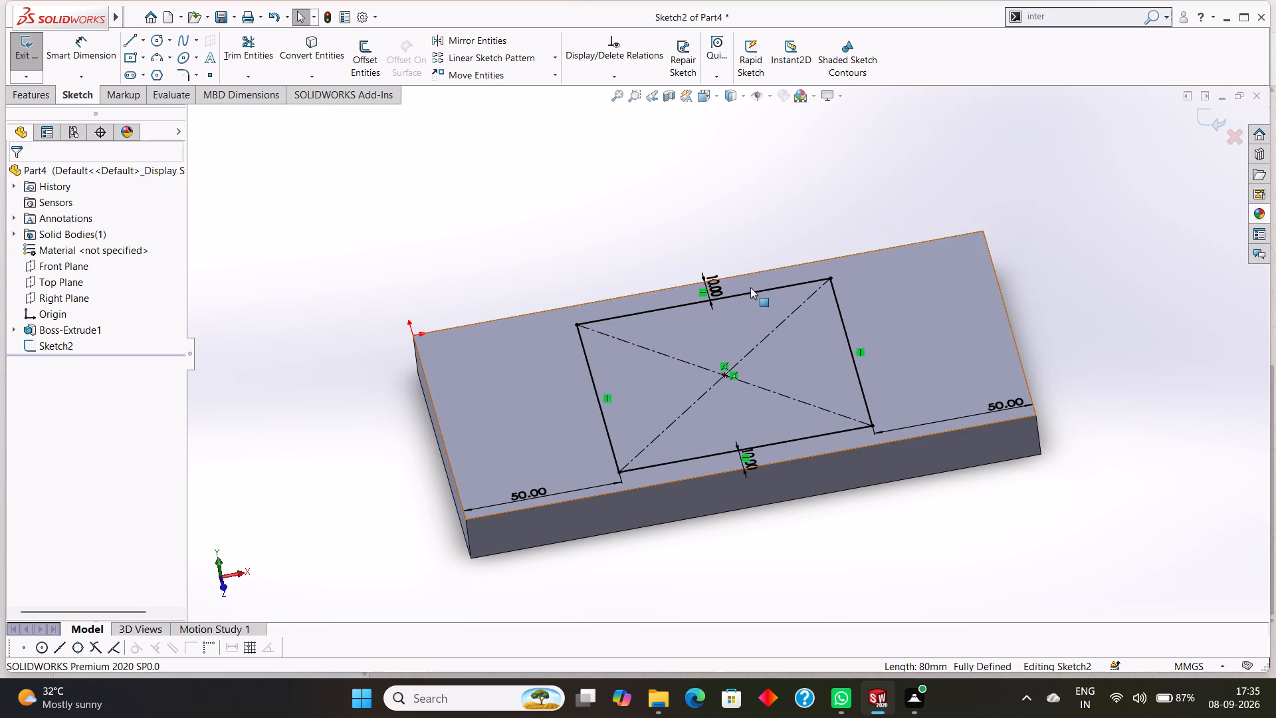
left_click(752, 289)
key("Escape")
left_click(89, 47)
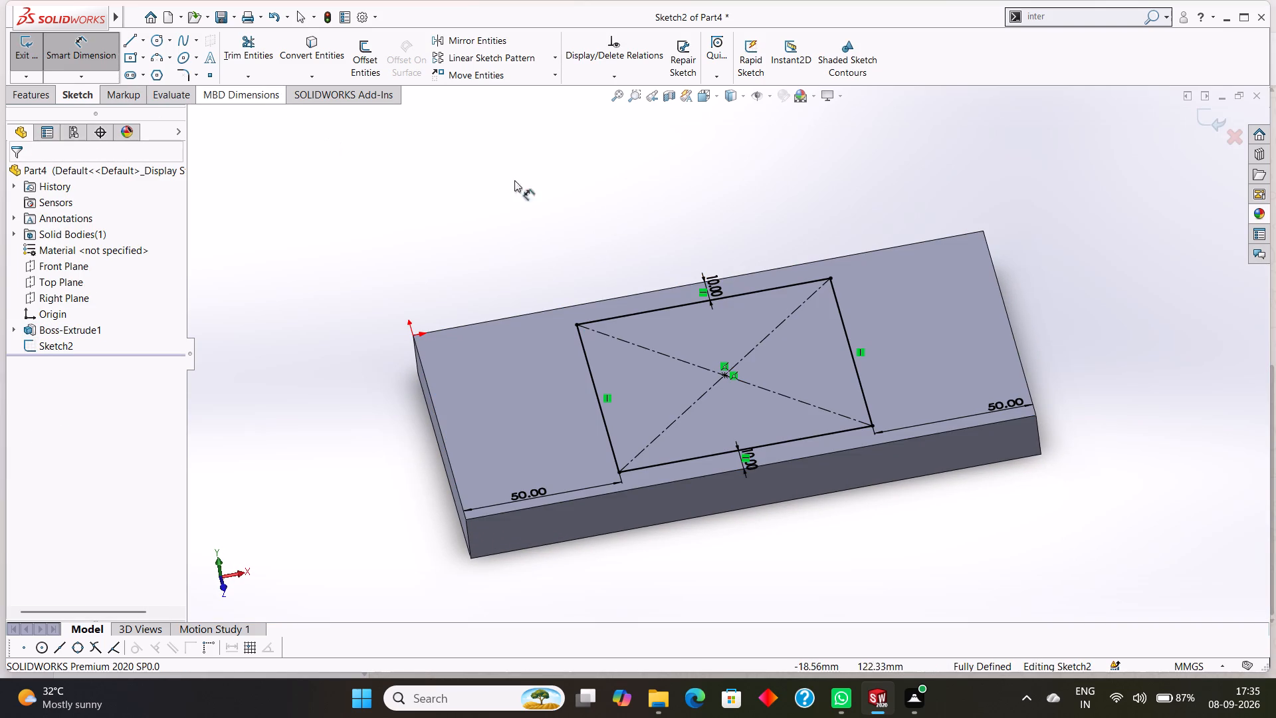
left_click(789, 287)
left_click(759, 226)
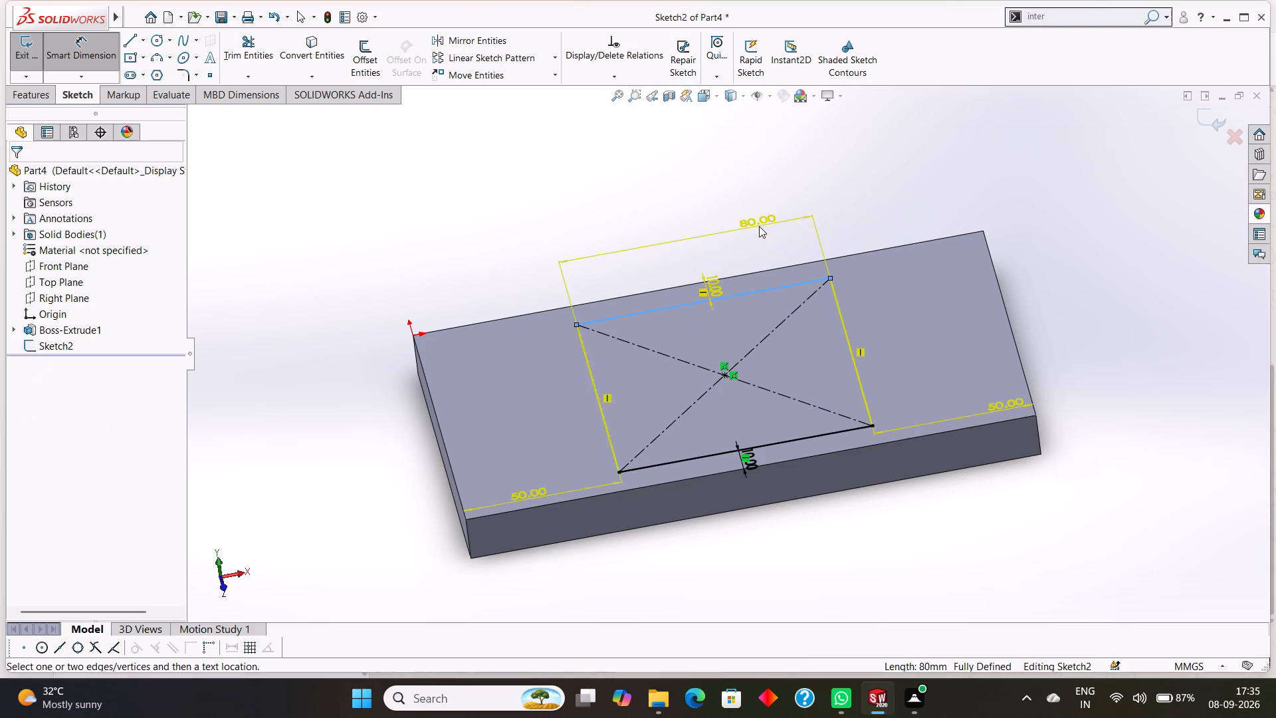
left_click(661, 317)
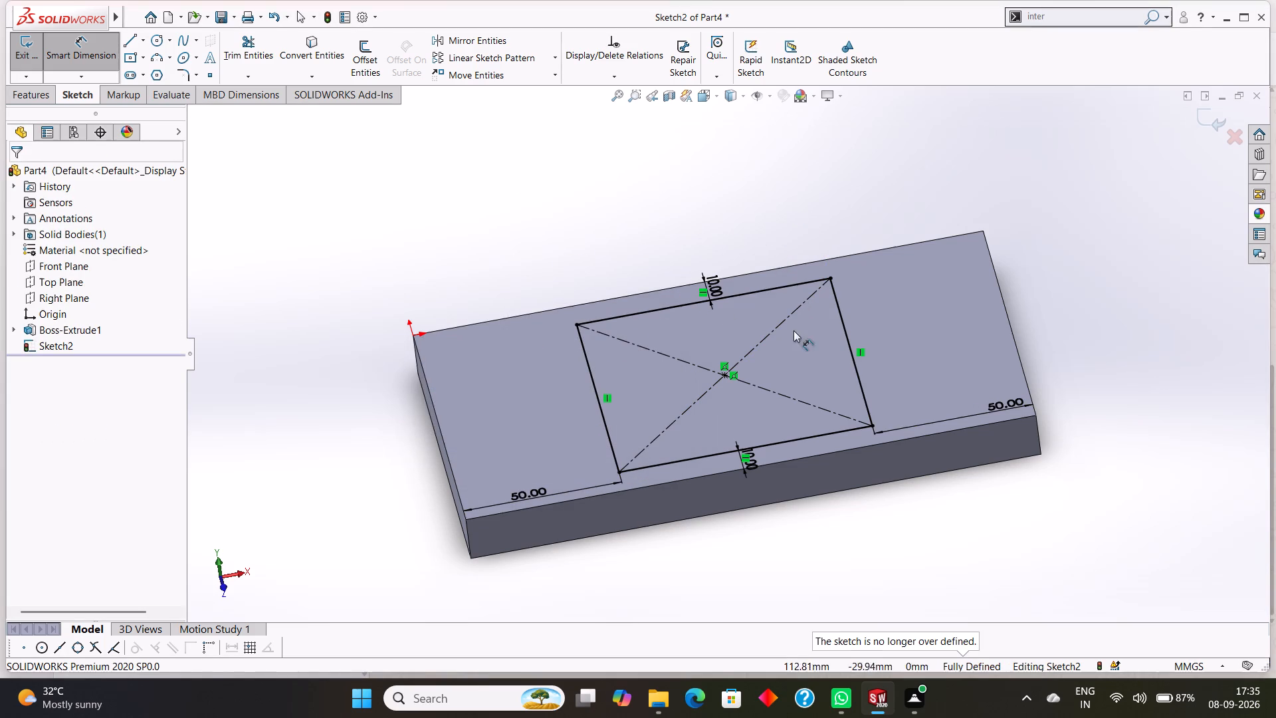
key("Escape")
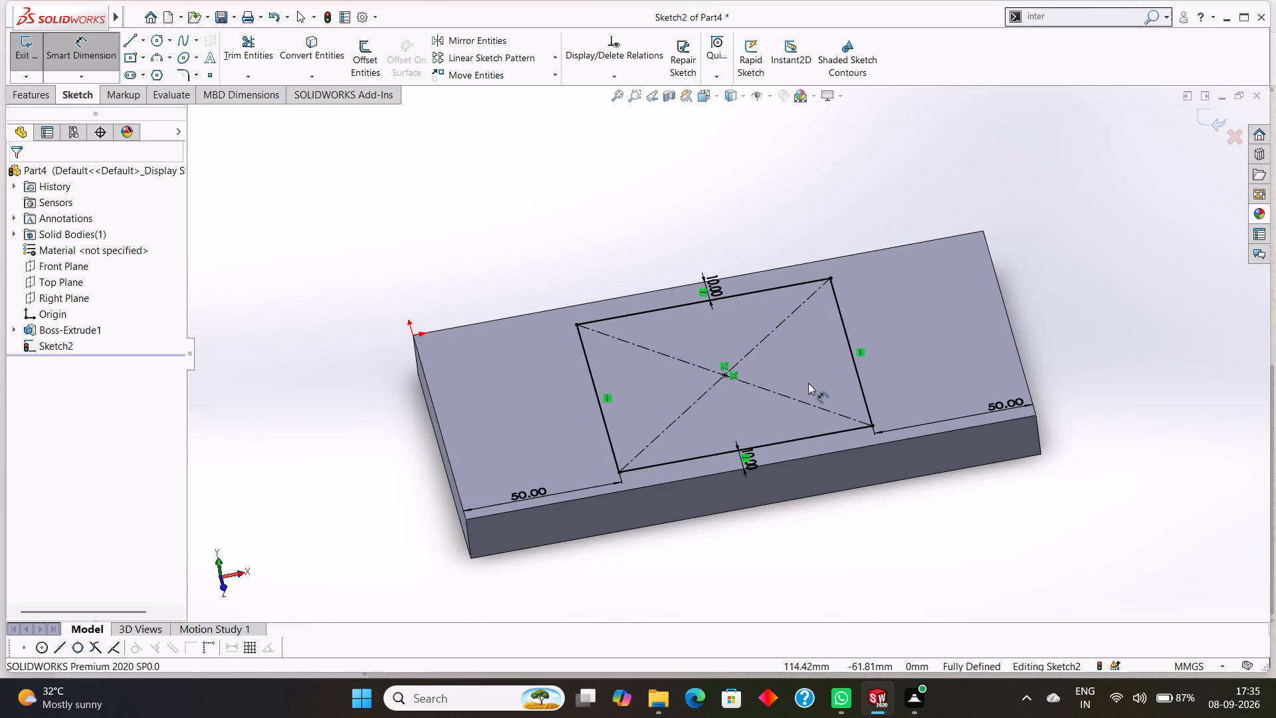
Undo both 10 mm dimensions to the plate's long edges and the 50 mm value of the second short-side dimension.
key("ctrl+z")
key("ctrl+z")
key("ctrl+z")
key("ctrl+z")
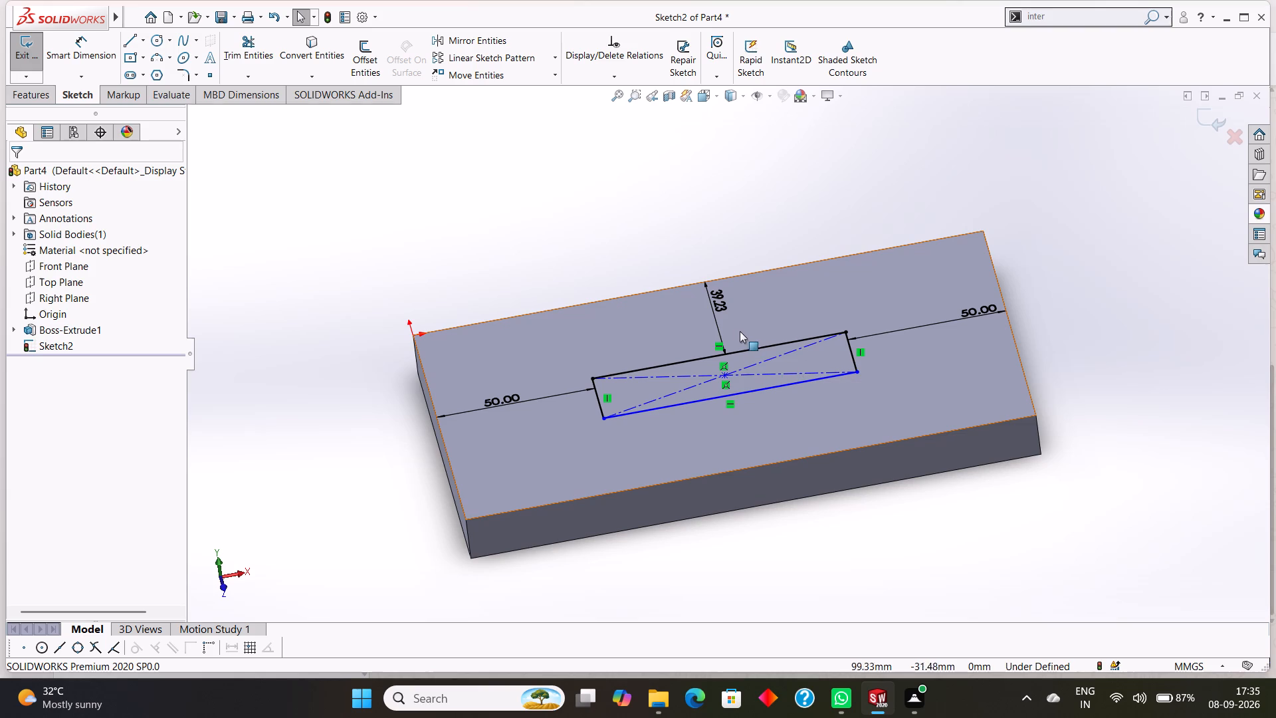
key("ctrl+z")
key("ctrl+z")
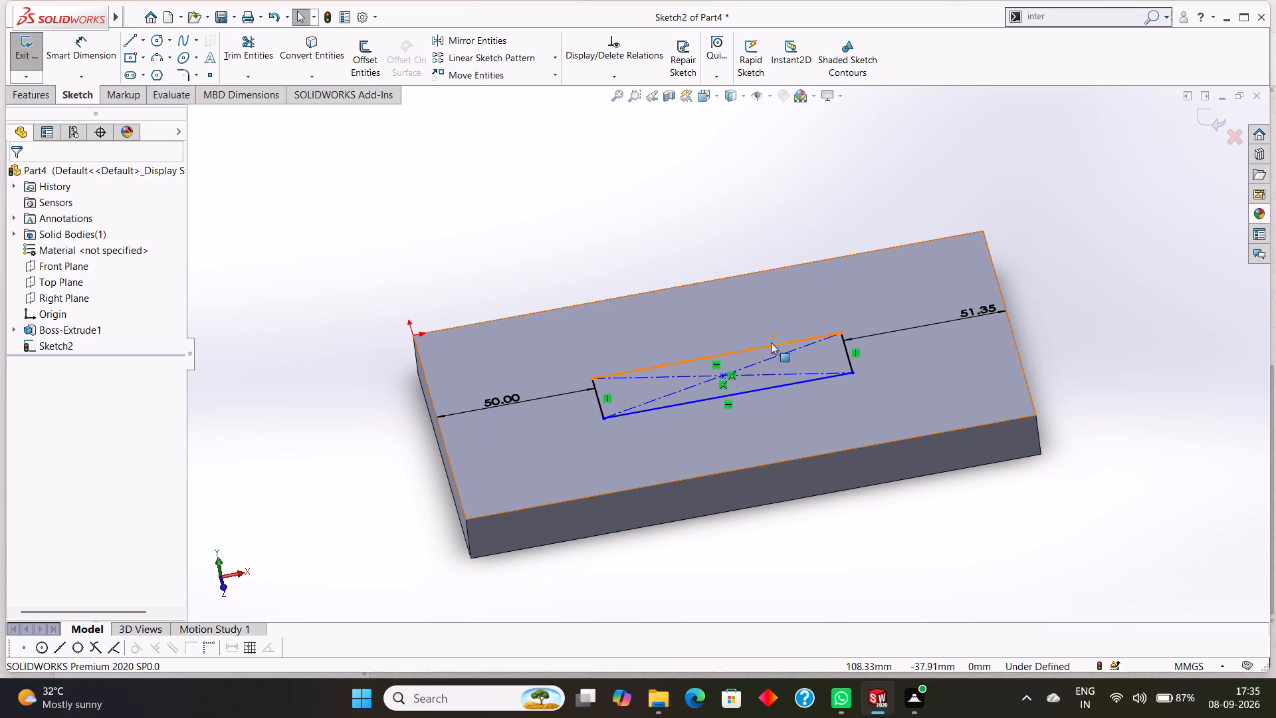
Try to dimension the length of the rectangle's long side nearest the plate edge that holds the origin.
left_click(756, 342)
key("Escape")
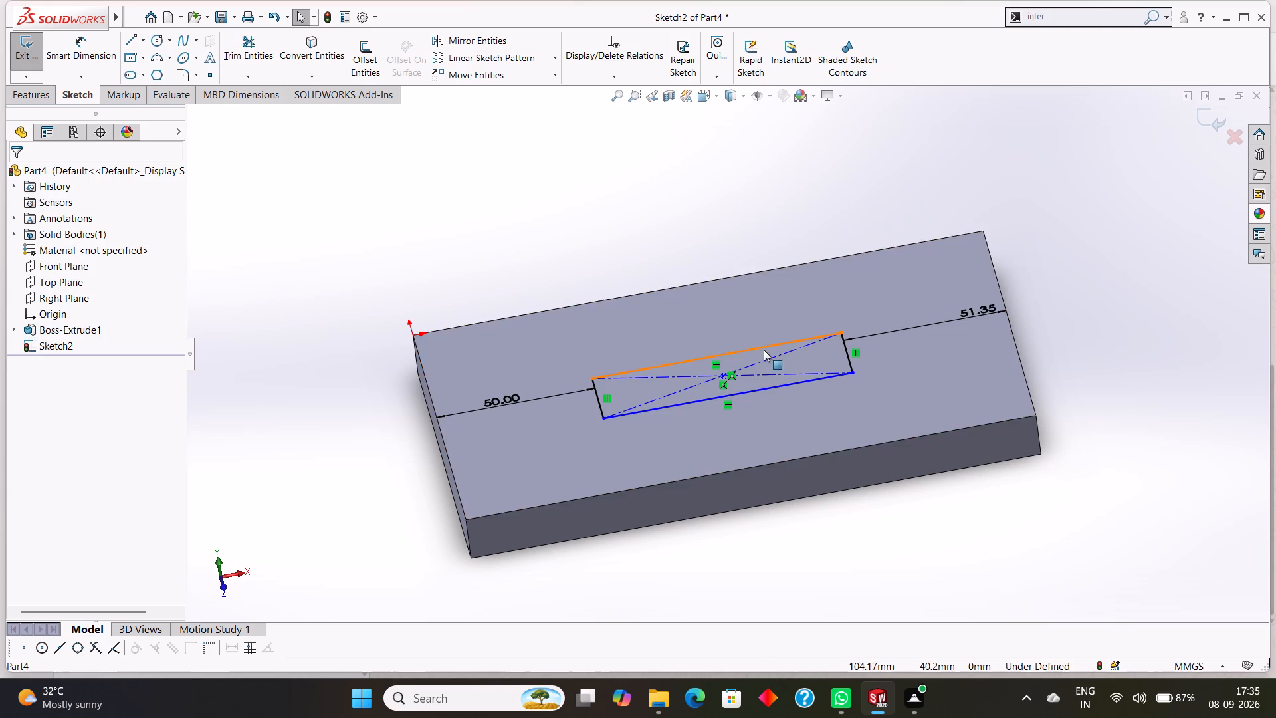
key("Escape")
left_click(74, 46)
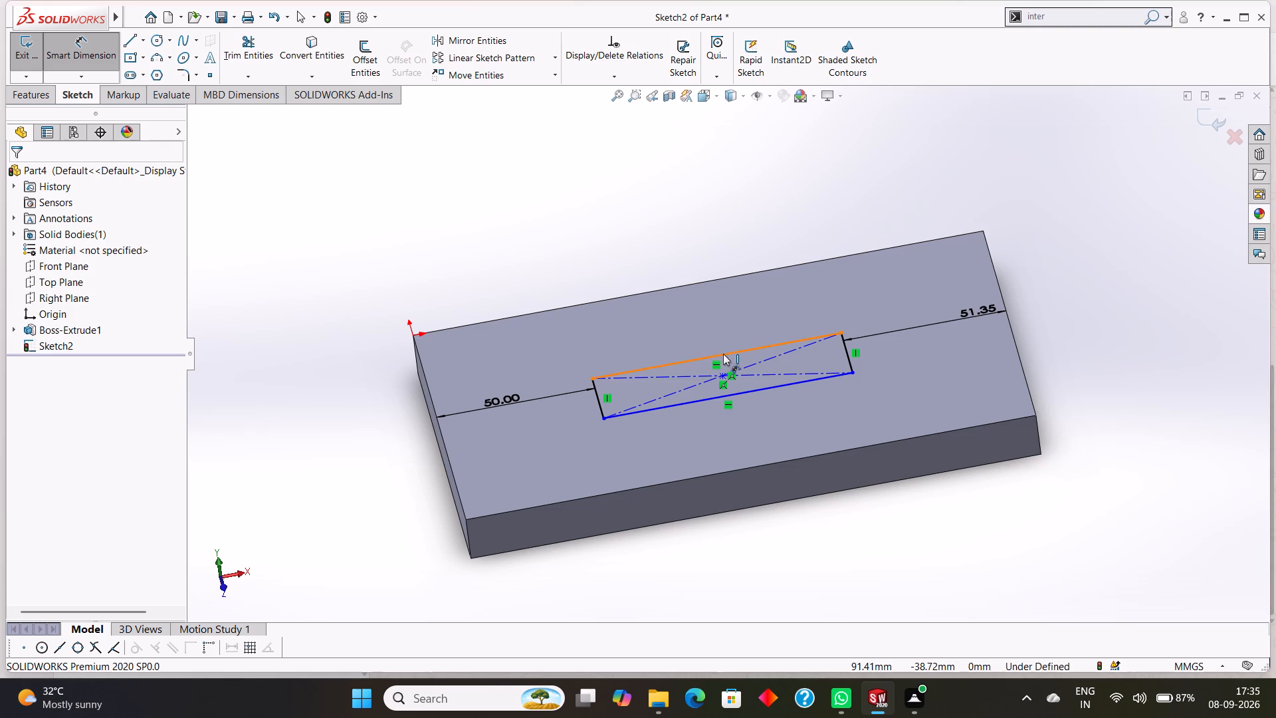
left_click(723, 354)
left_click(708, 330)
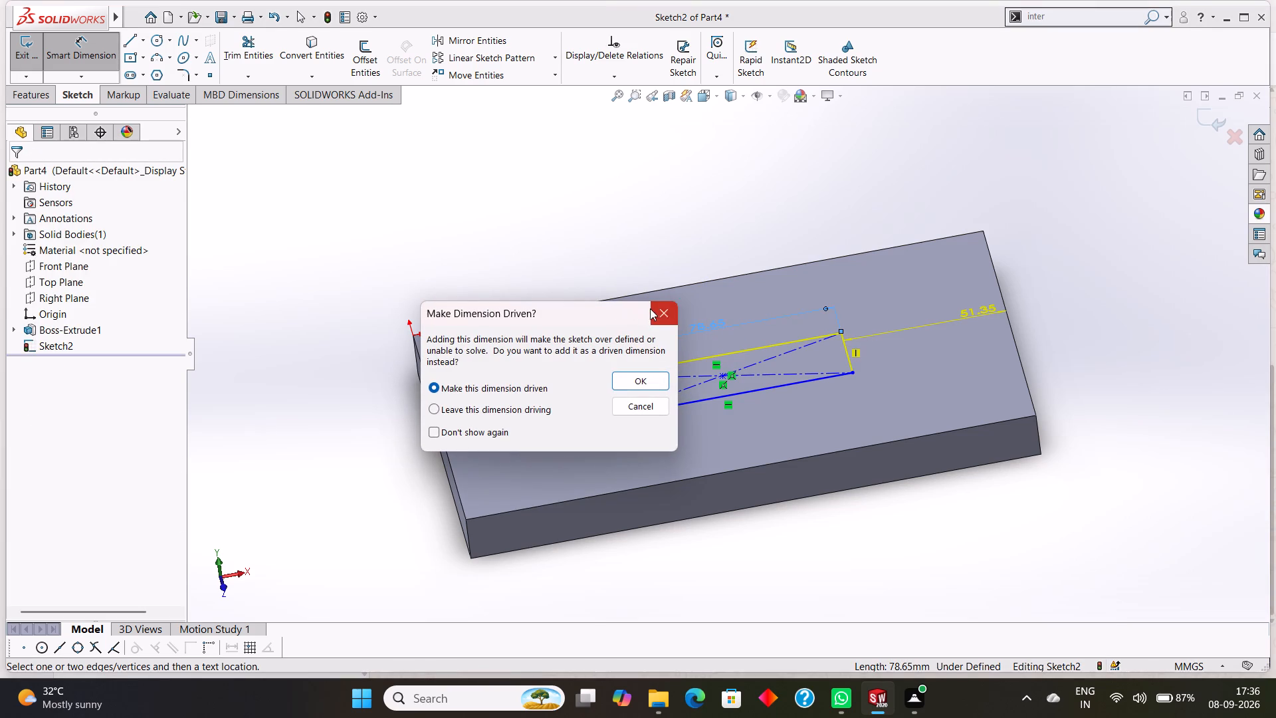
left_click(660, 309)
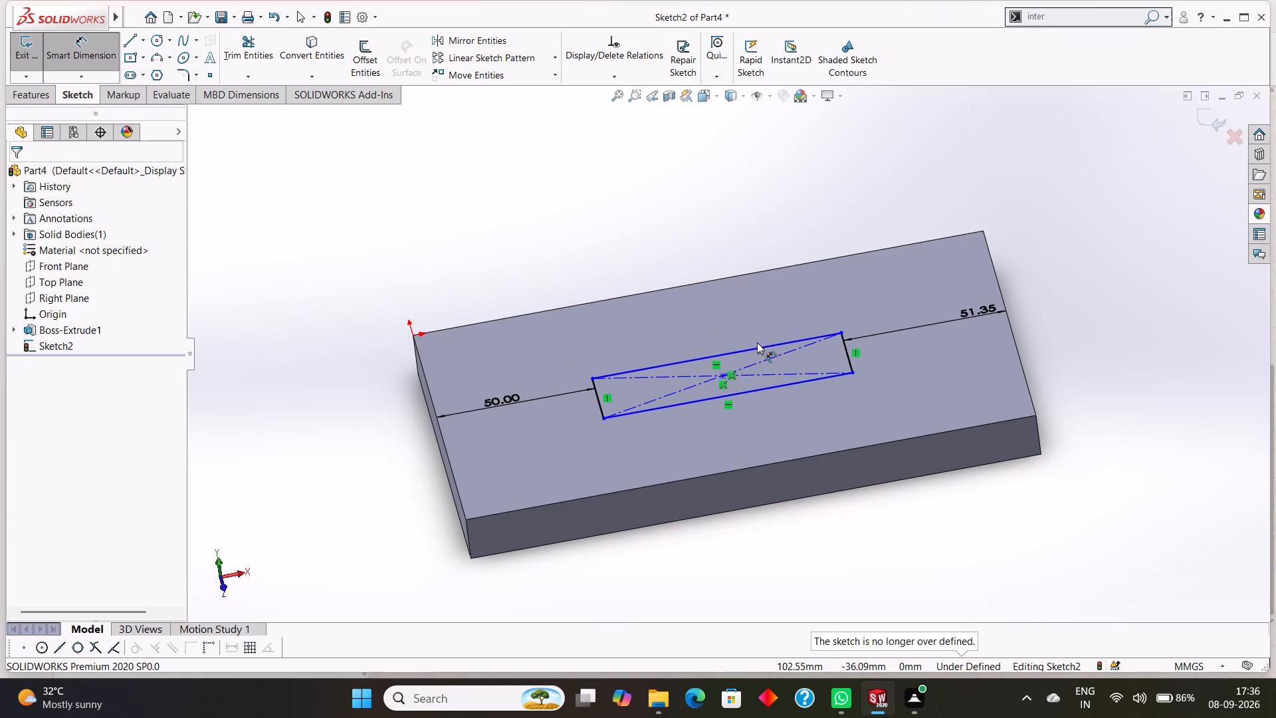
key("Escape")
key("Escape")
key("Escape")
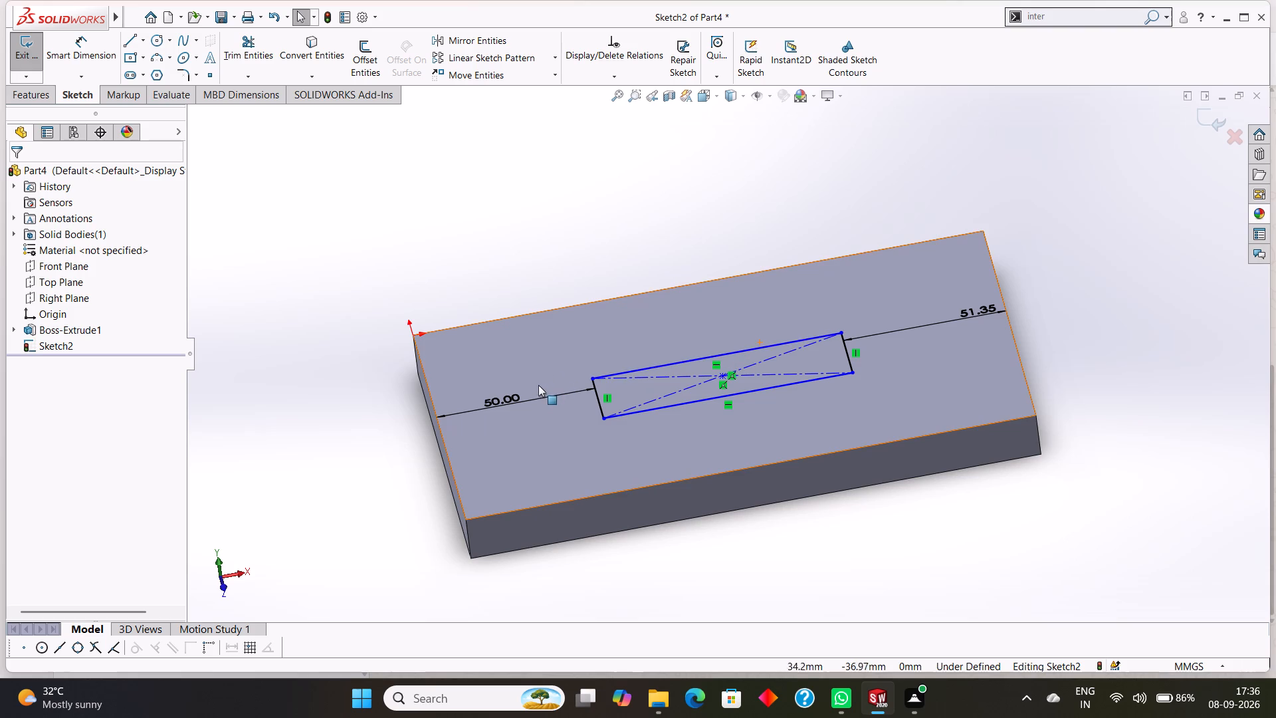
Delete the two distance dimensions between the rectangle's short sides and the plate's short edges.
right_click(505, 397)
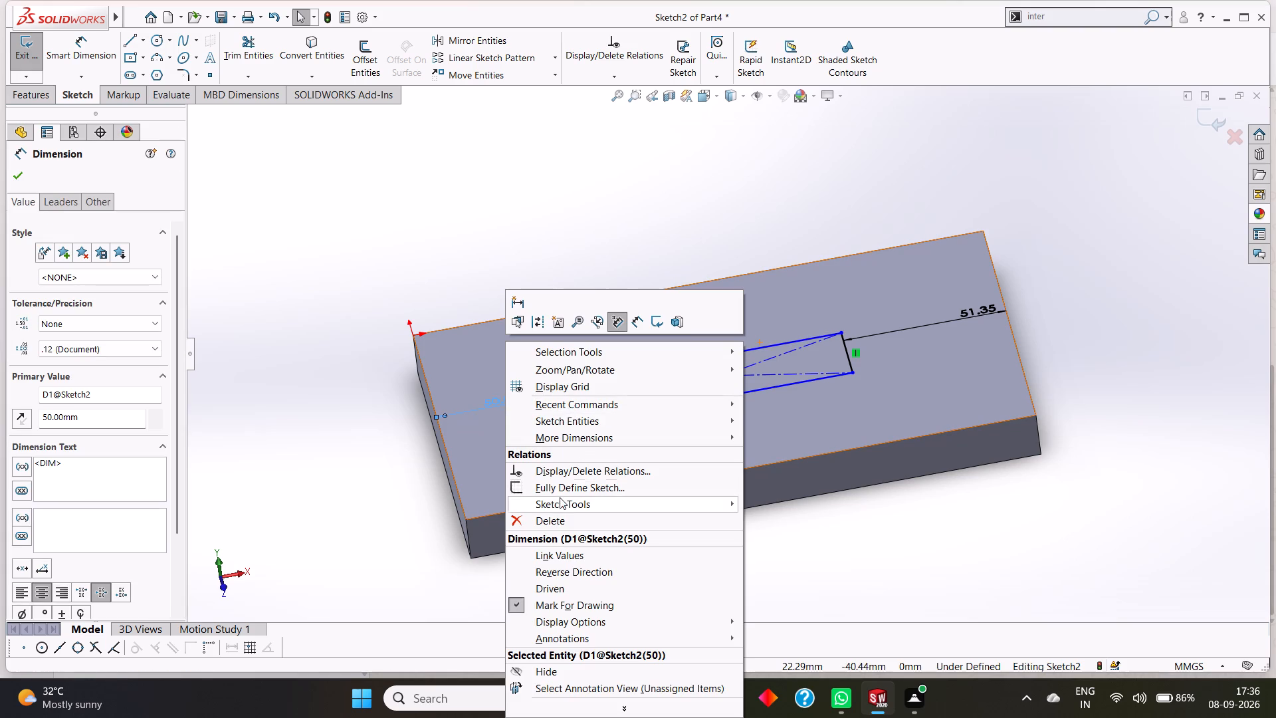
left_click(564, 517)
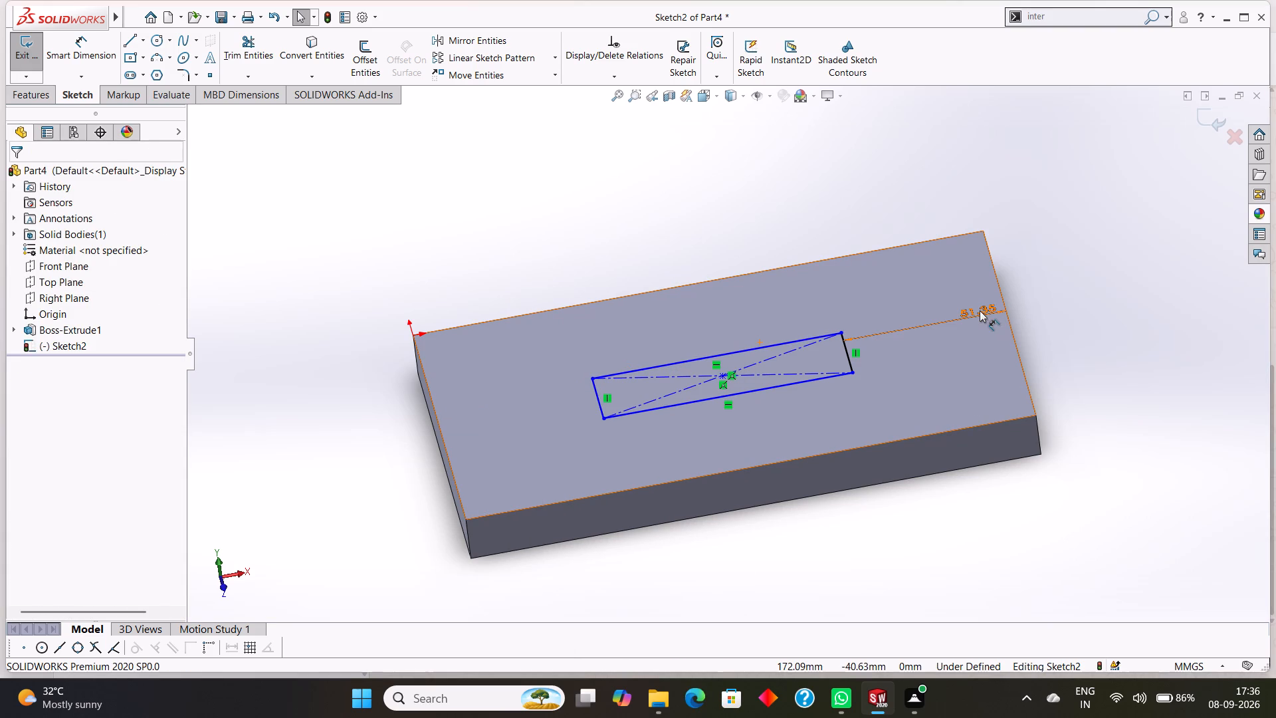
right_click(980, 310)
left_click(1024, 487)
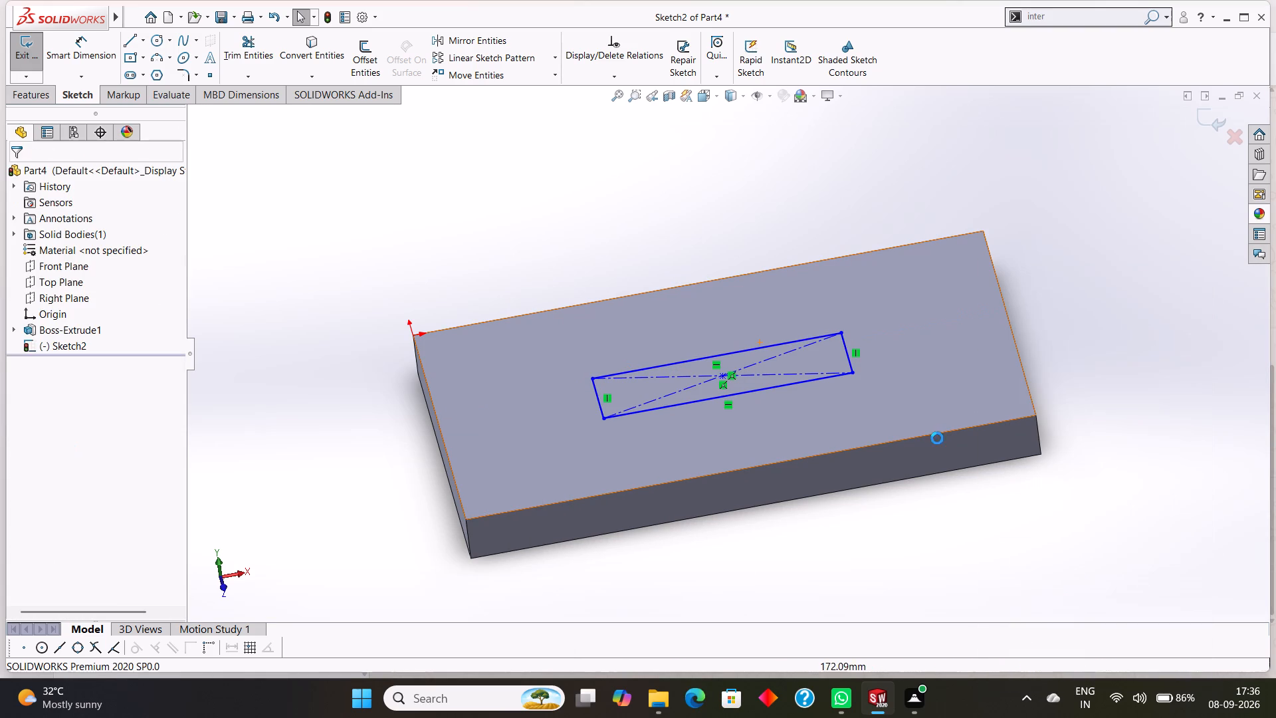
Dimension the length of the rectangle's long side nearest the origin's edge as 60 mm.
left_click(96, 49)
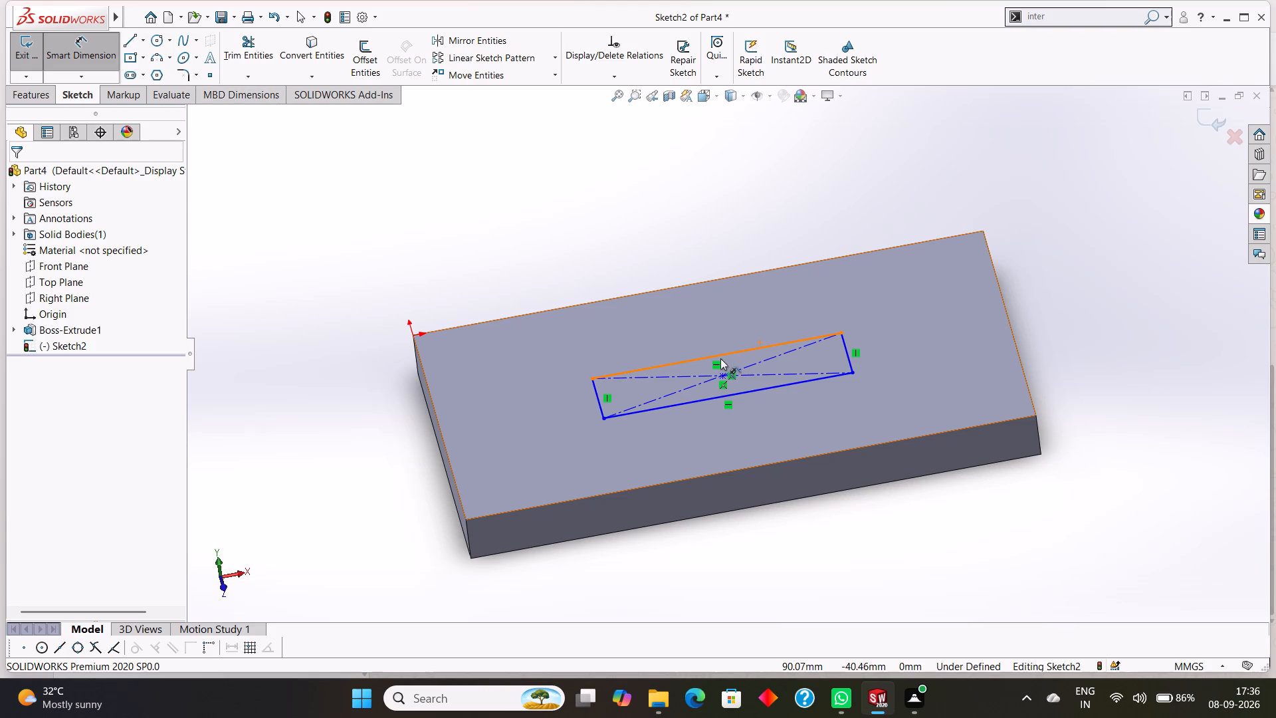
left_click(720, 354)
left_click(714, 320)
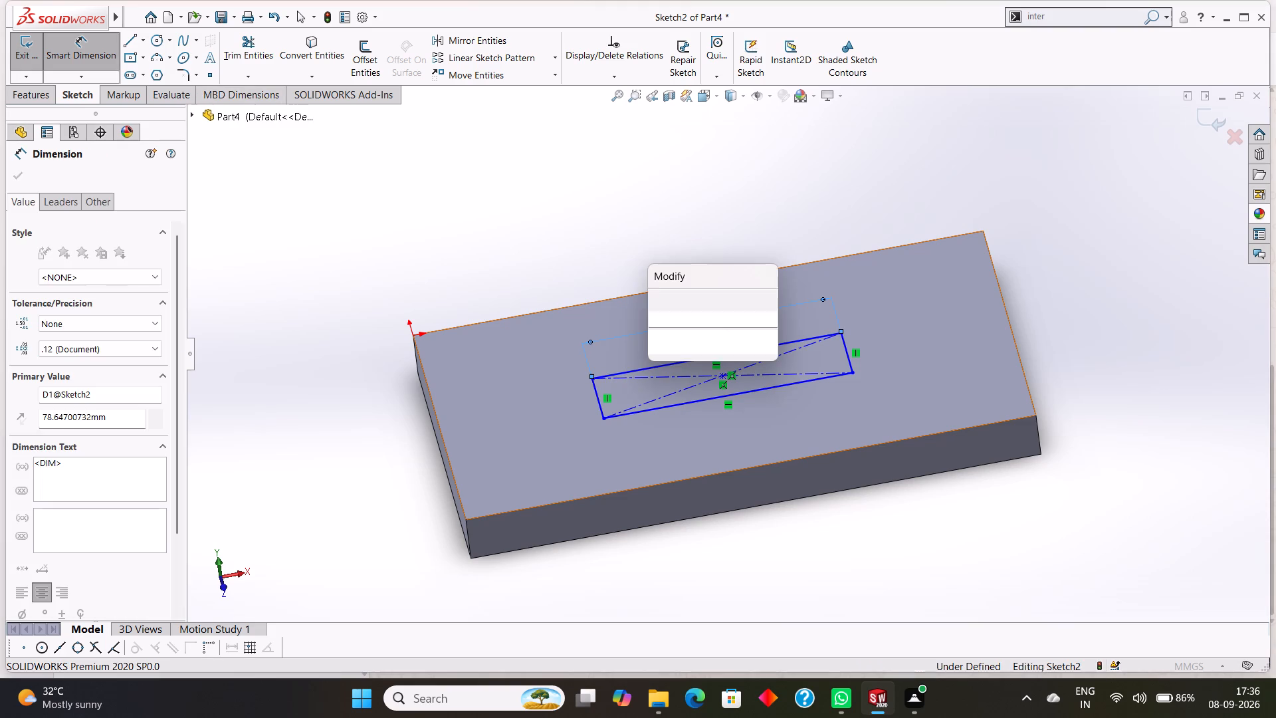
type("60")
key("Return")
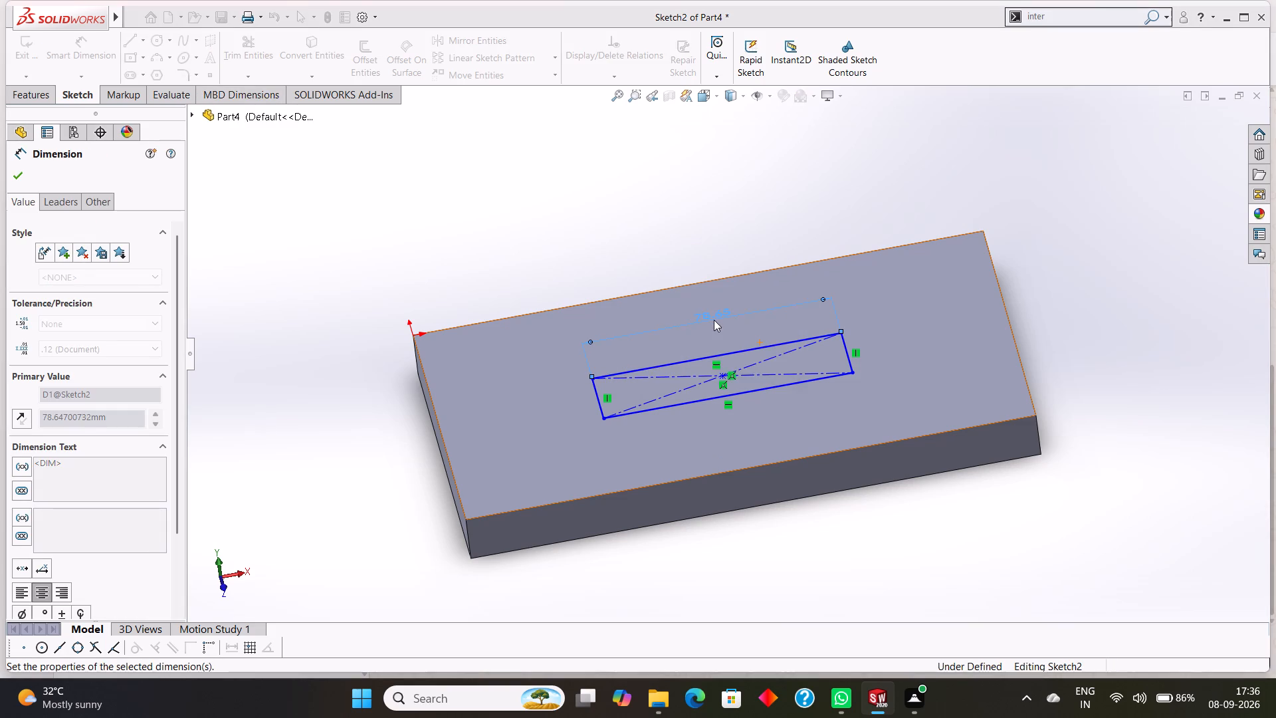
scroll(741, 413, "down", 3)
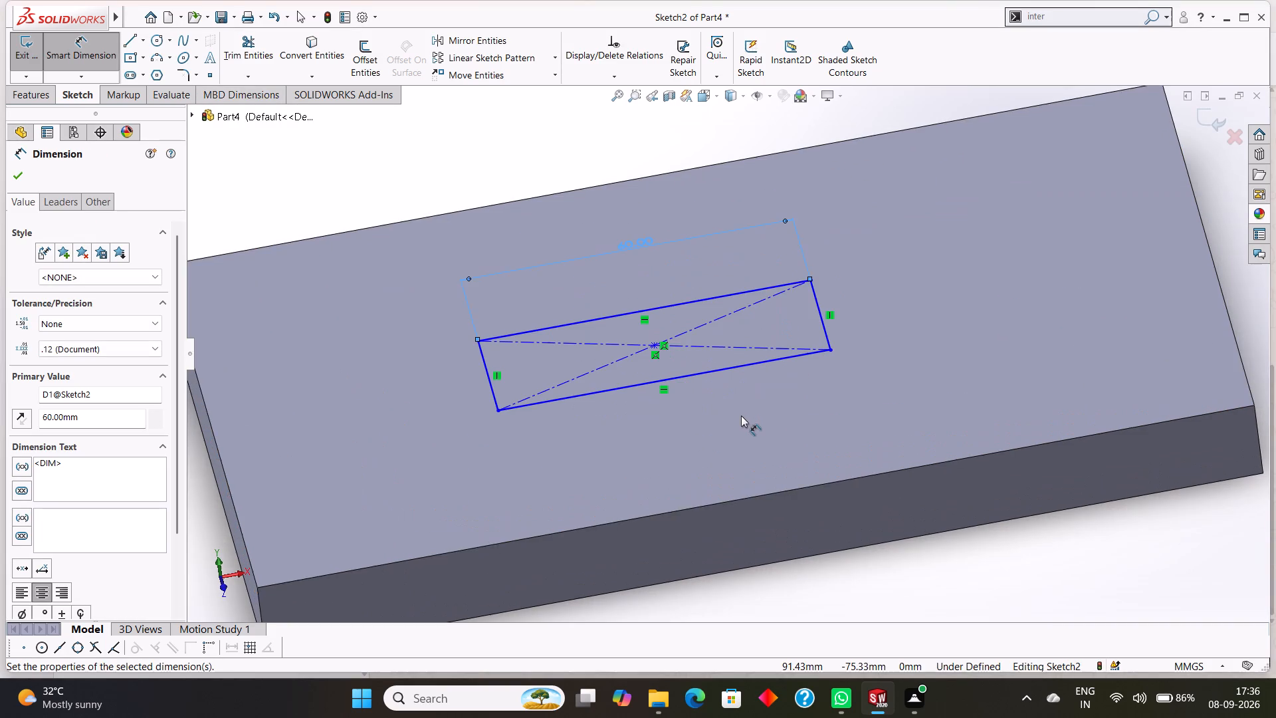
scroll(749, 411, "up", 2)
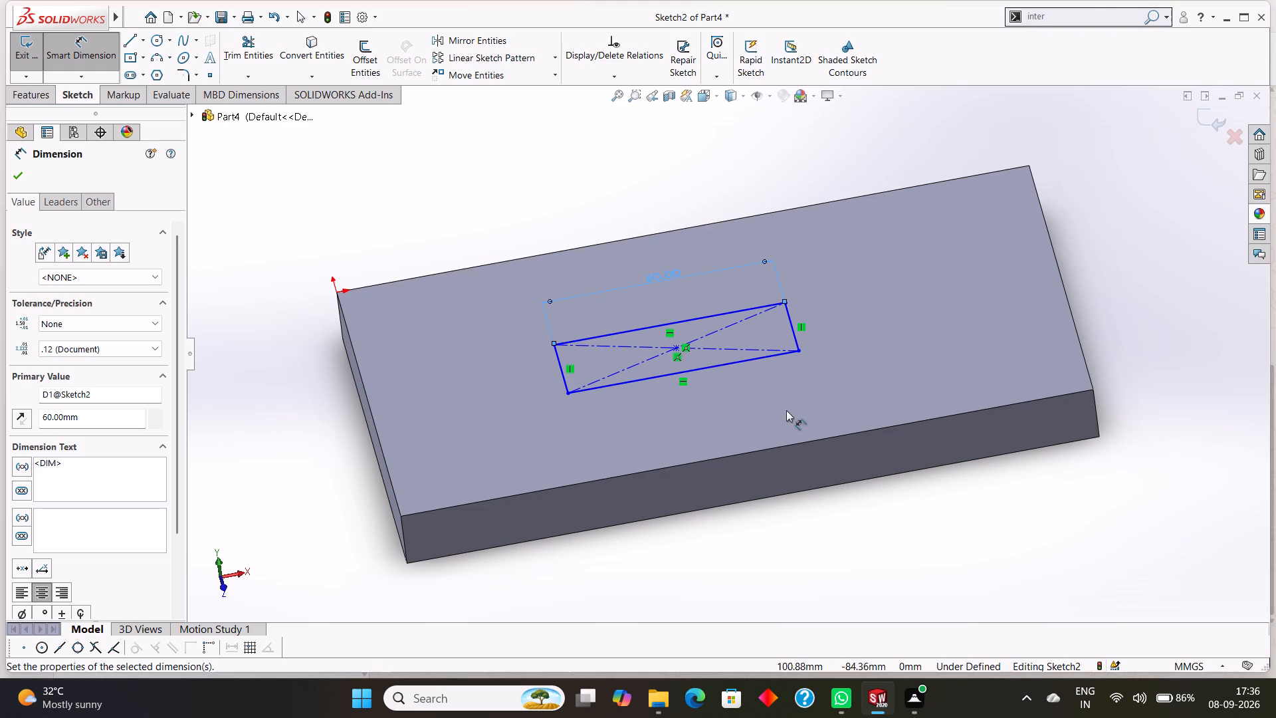
Undo the length dimension, the dimension deletions, the earlier distance dimensions and the rectangle, going back to the empty top-face sketch.
key("ctrl+z")
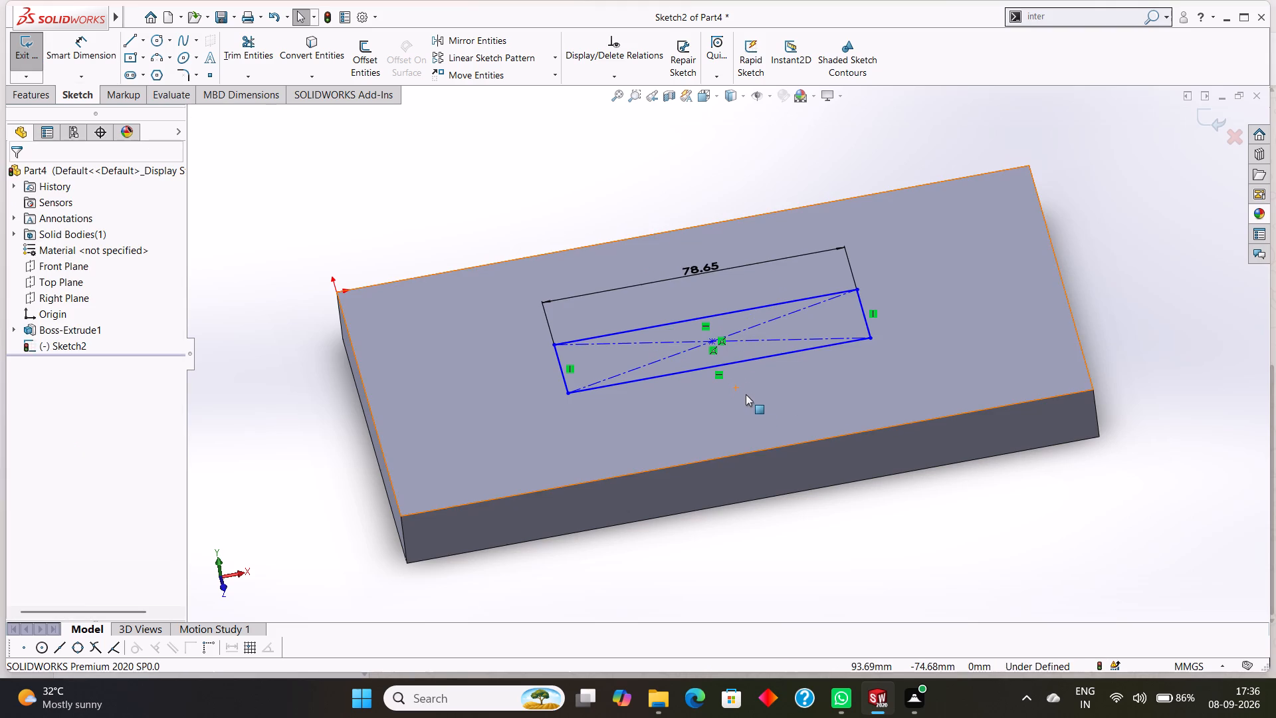
key("ctrl+z")
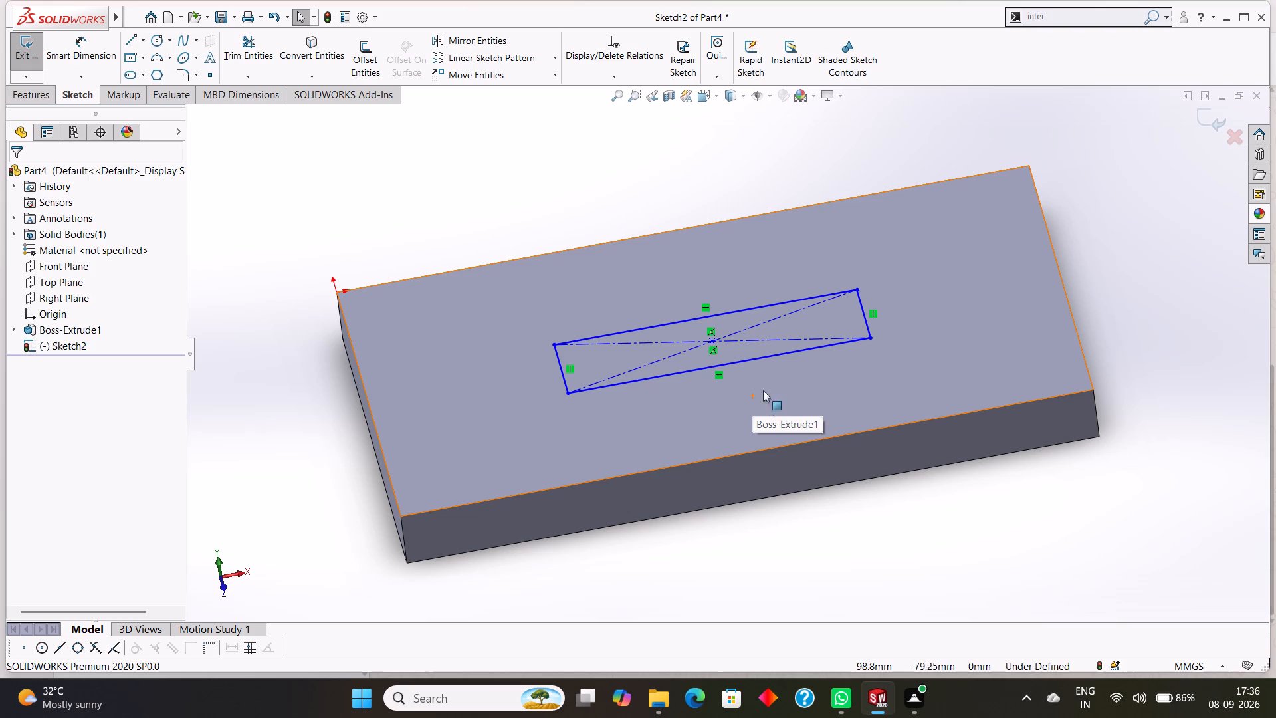
key("ctrl+z")
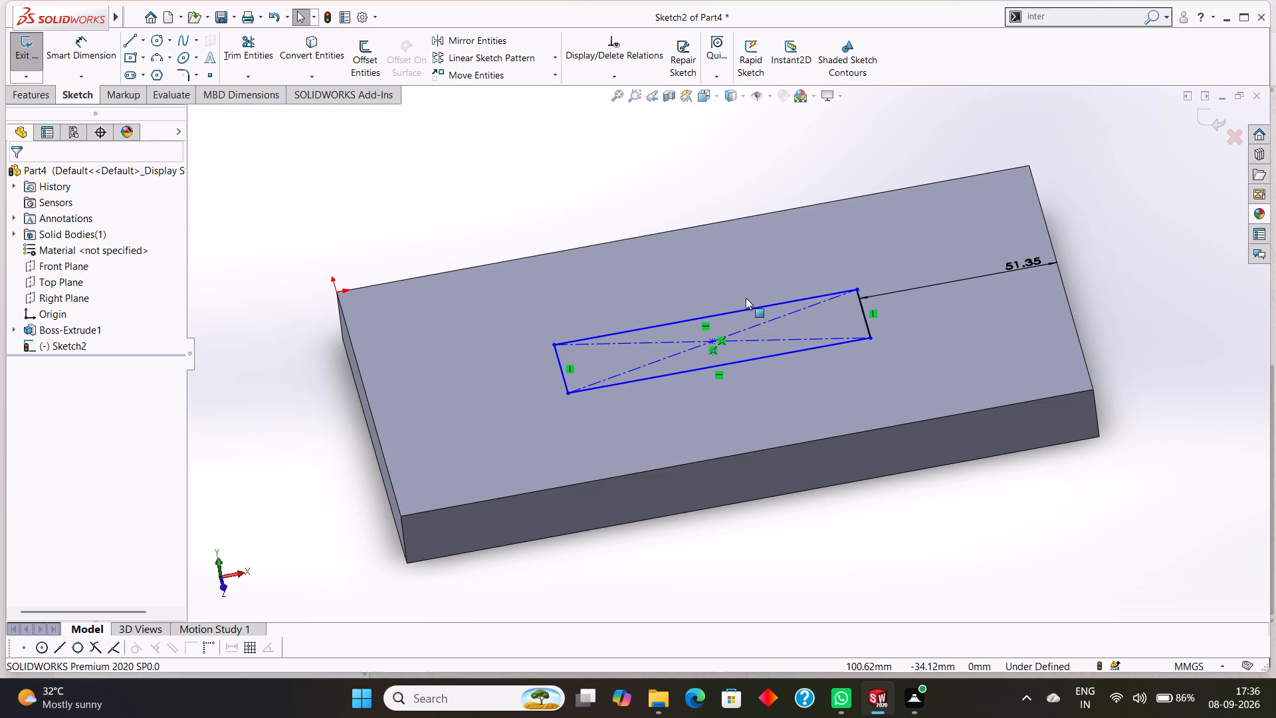
key("ctrl+z")
key("ctrl+z")
key("ctrl+z")
key("ctrl+z")
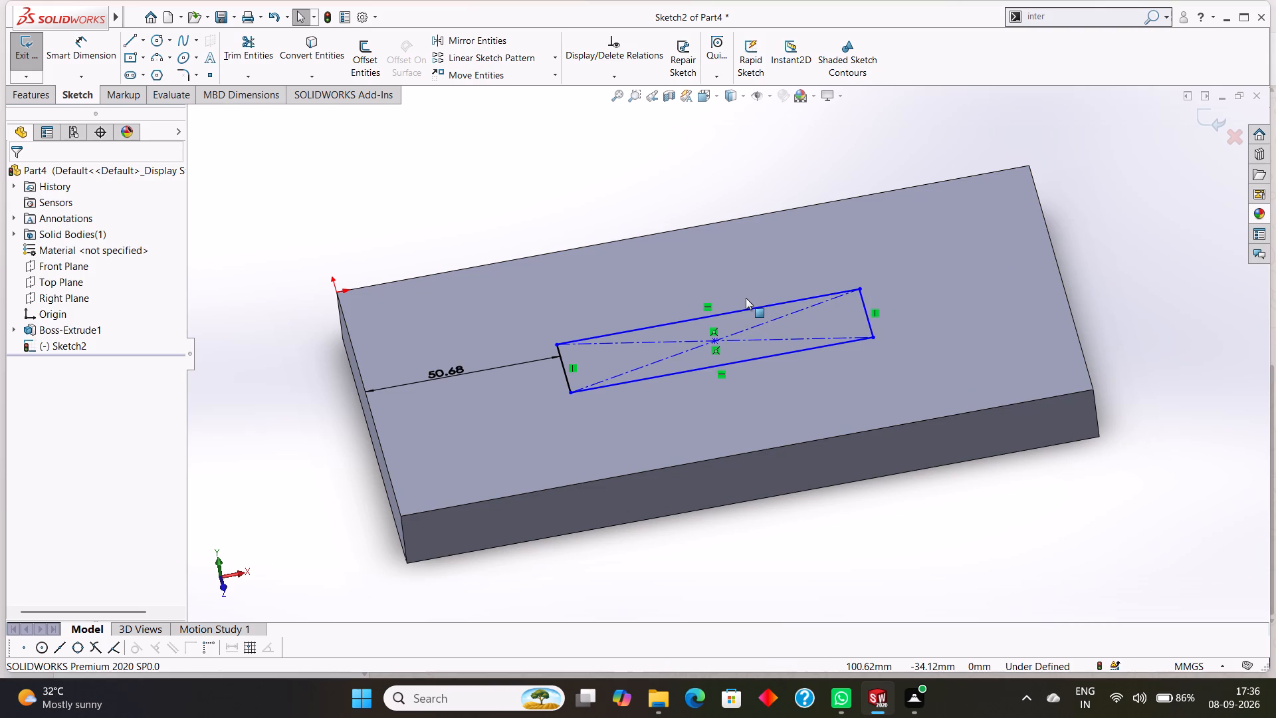
key("ctrl+z")
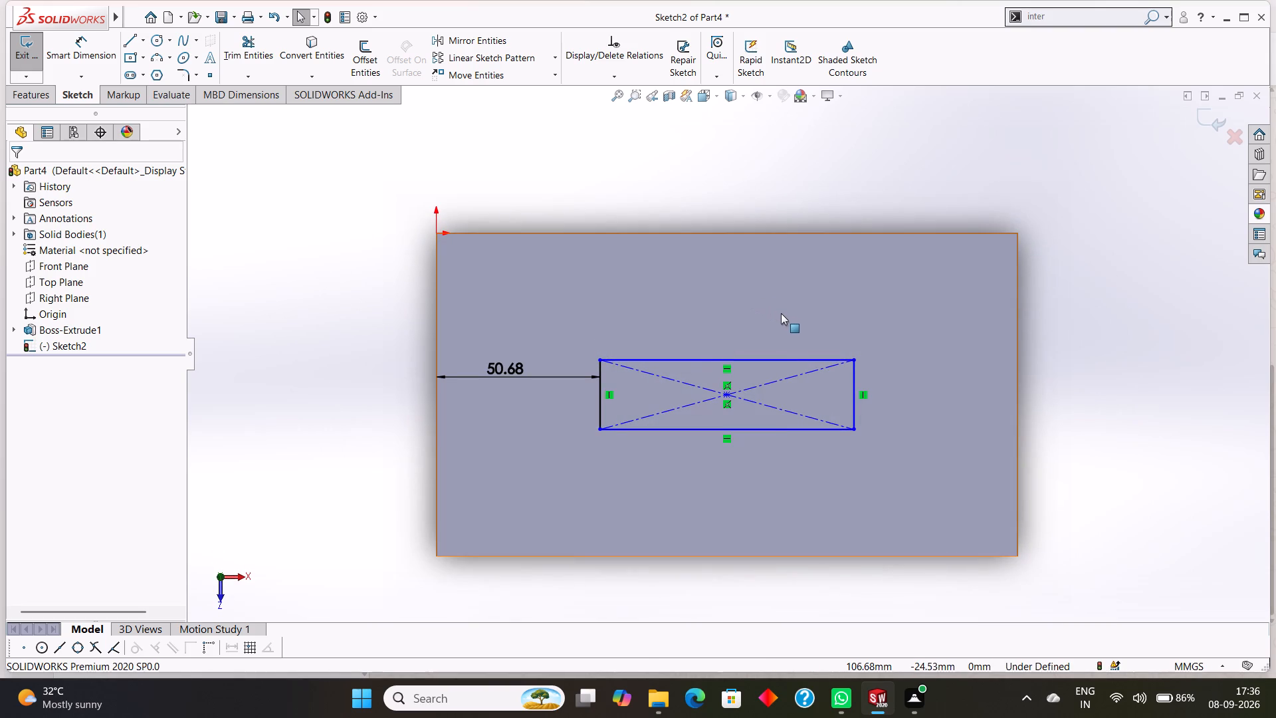
key("ctrl+z")
key("ctrl+z")
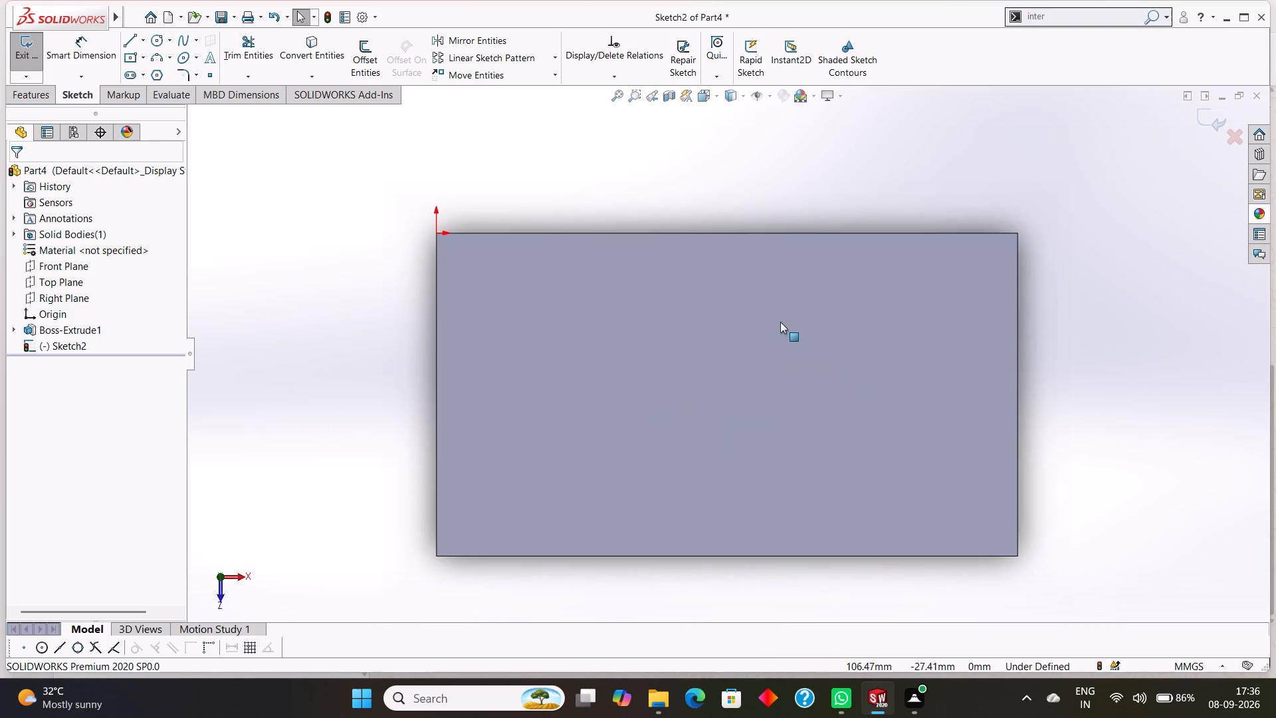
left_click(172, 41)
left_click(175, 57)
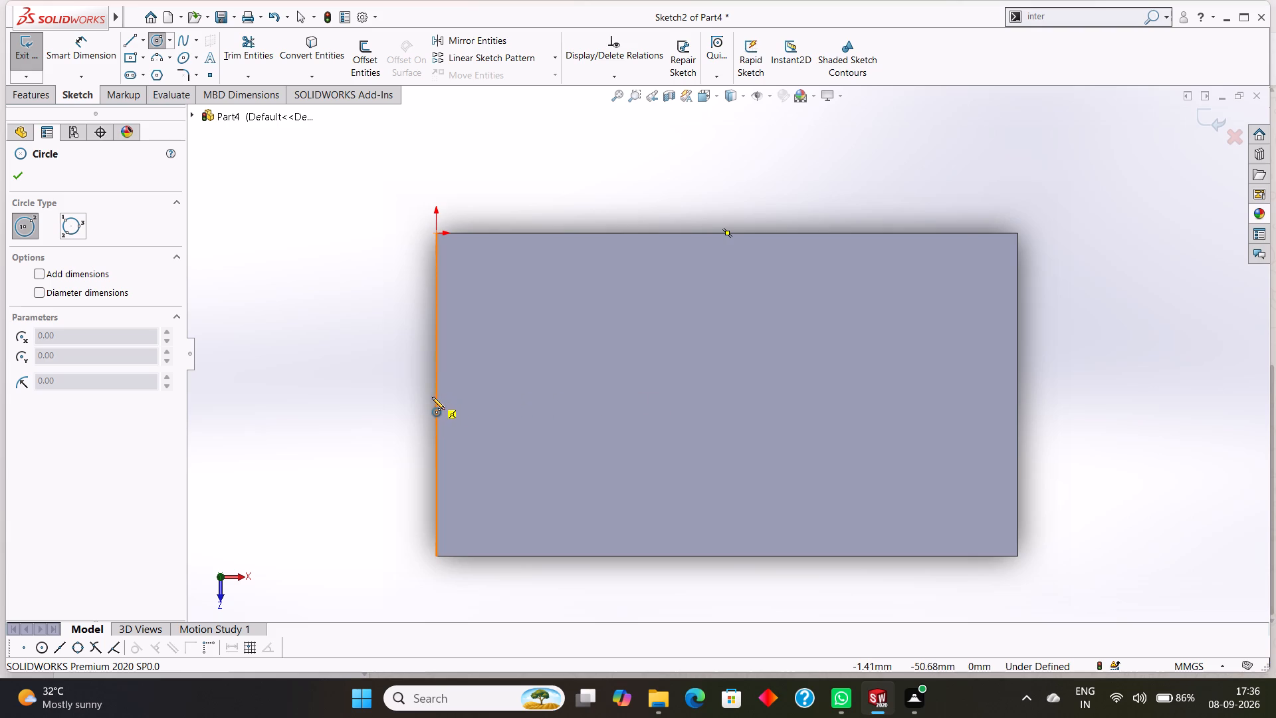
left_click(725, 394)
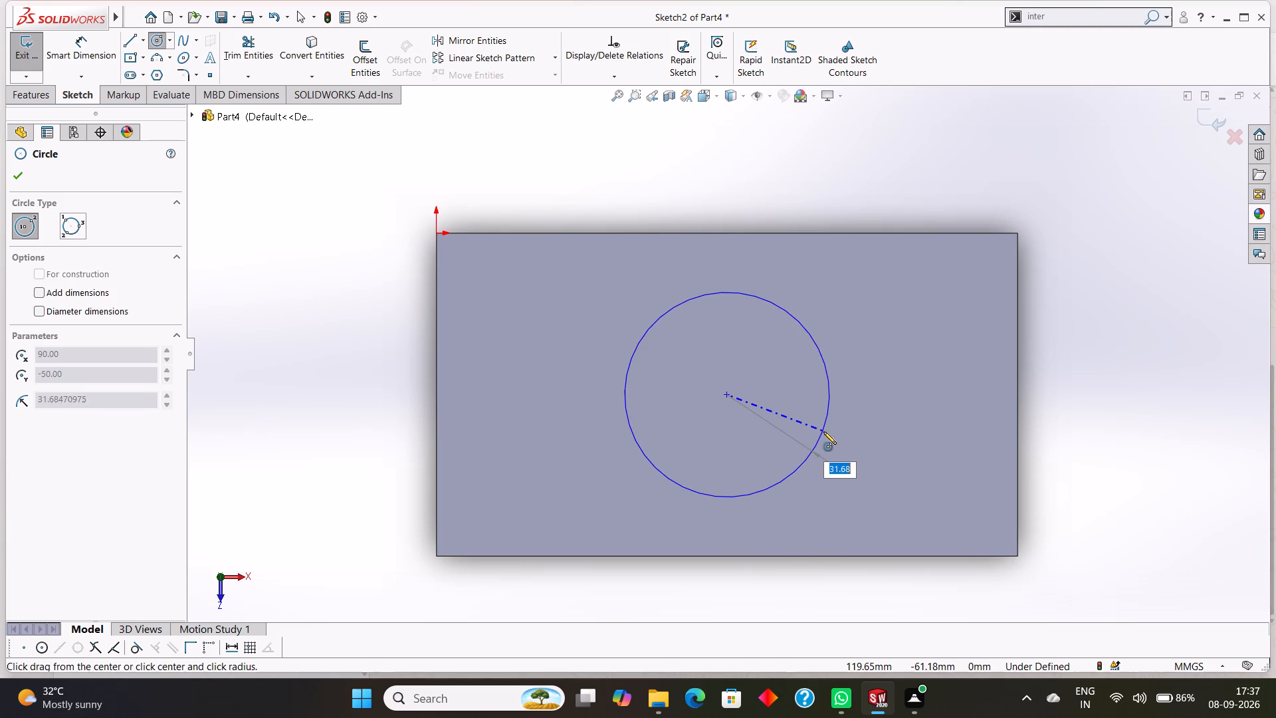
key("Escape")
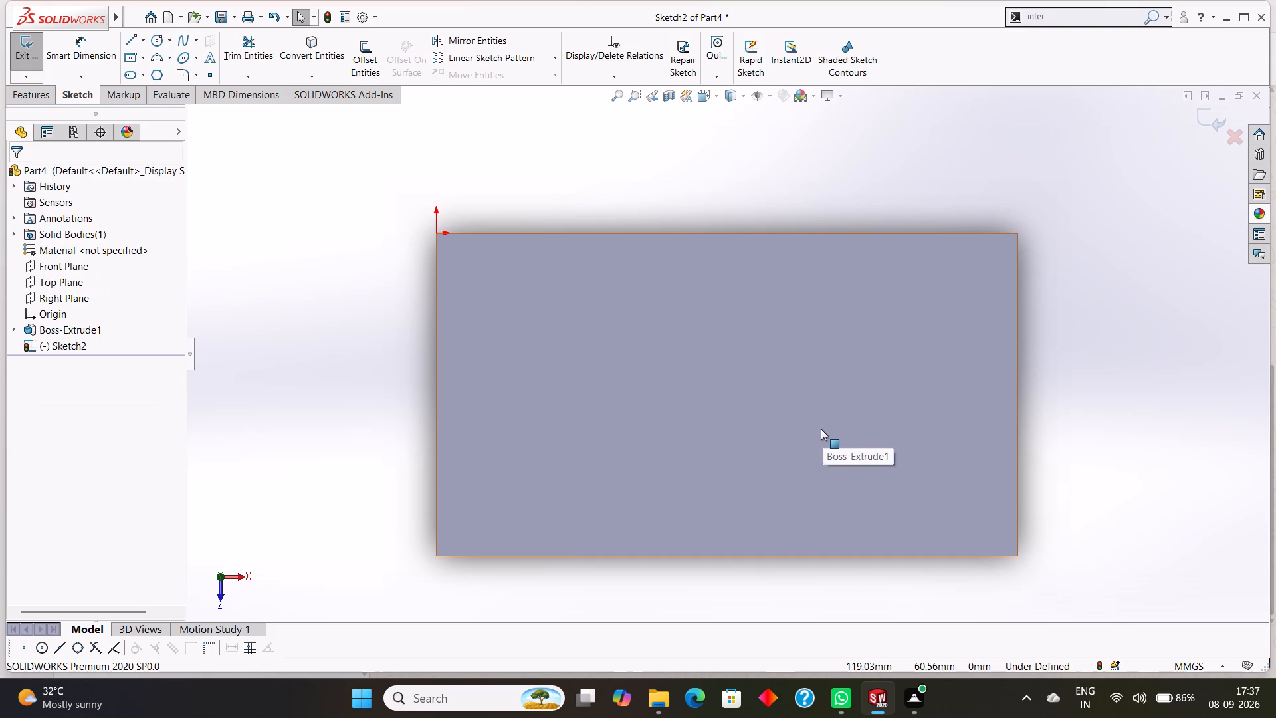
Sketch a center rectangle from the middle of the top face, 60 mm across the plate's width and about 69 mm along its length.
left_click(143, 57)
left_click(166, 92)
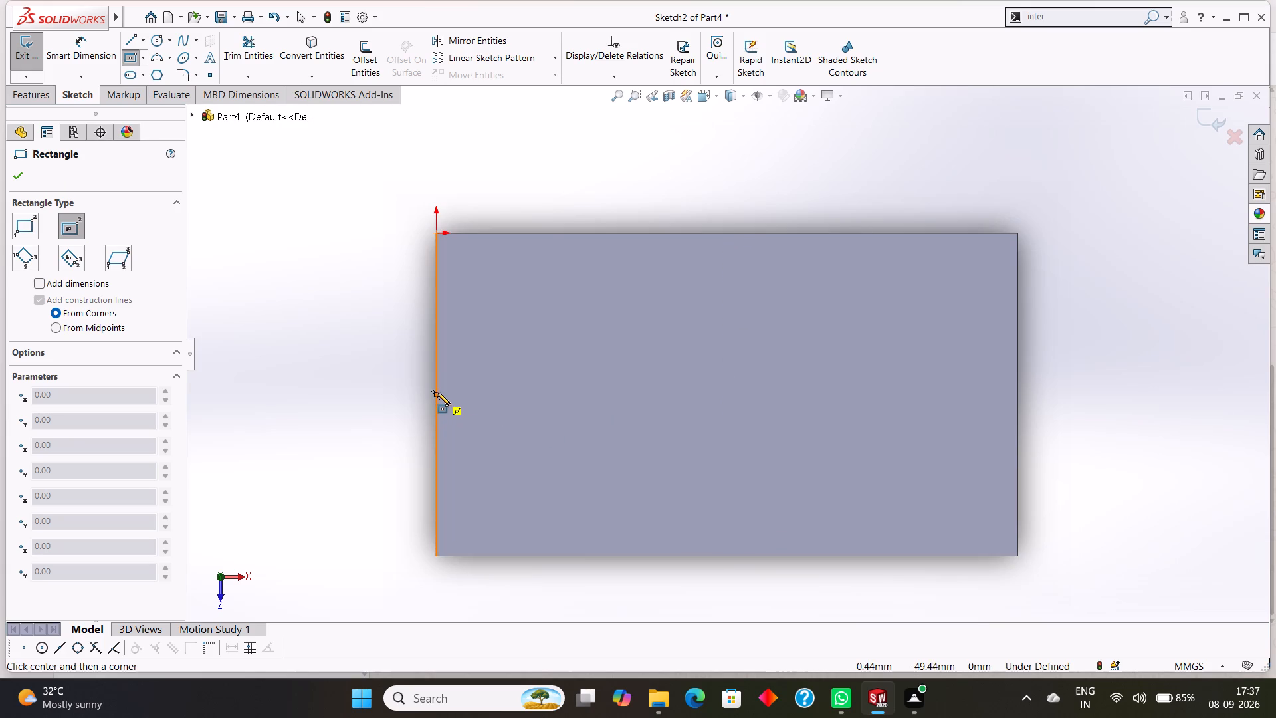
left_click(726, 394)
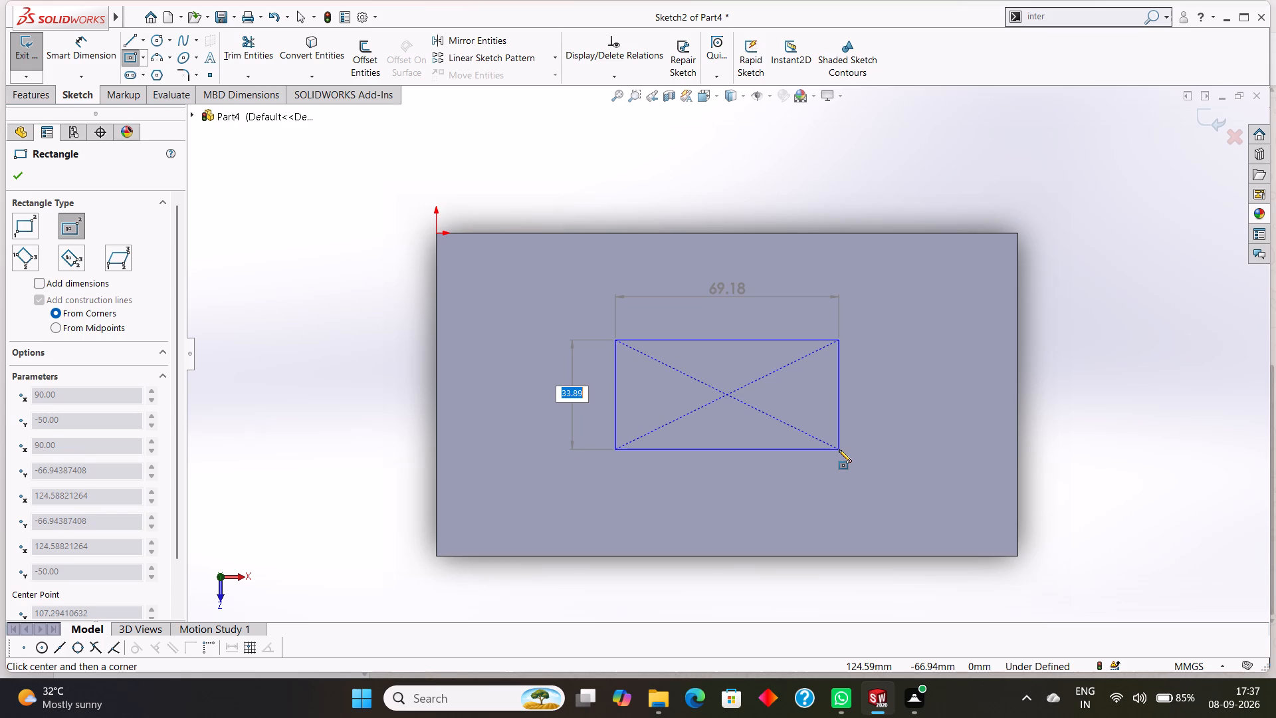
type("60")
key("Return")
key("Return")
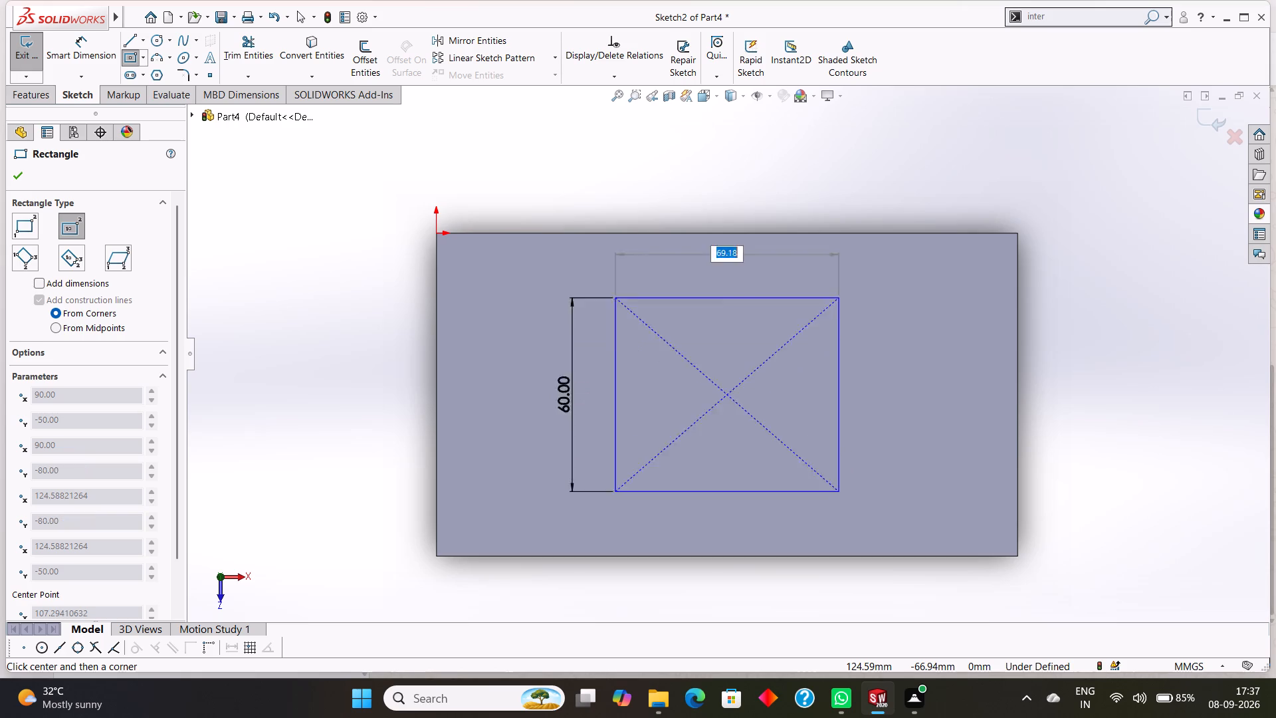
key("Return")
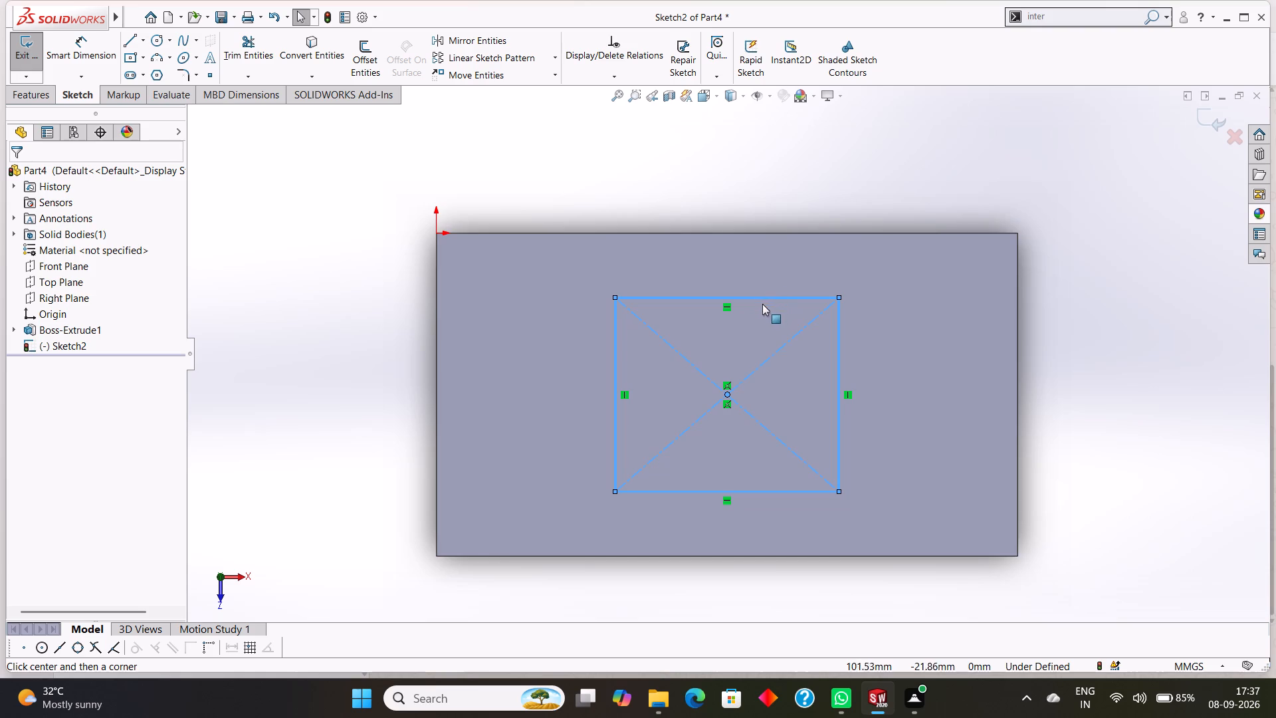
Dimension the rectangle's two sides parallel to the plate's short edges at 50 mm from those edges.
middle_click_drag(1091, 437, 1097, 259)
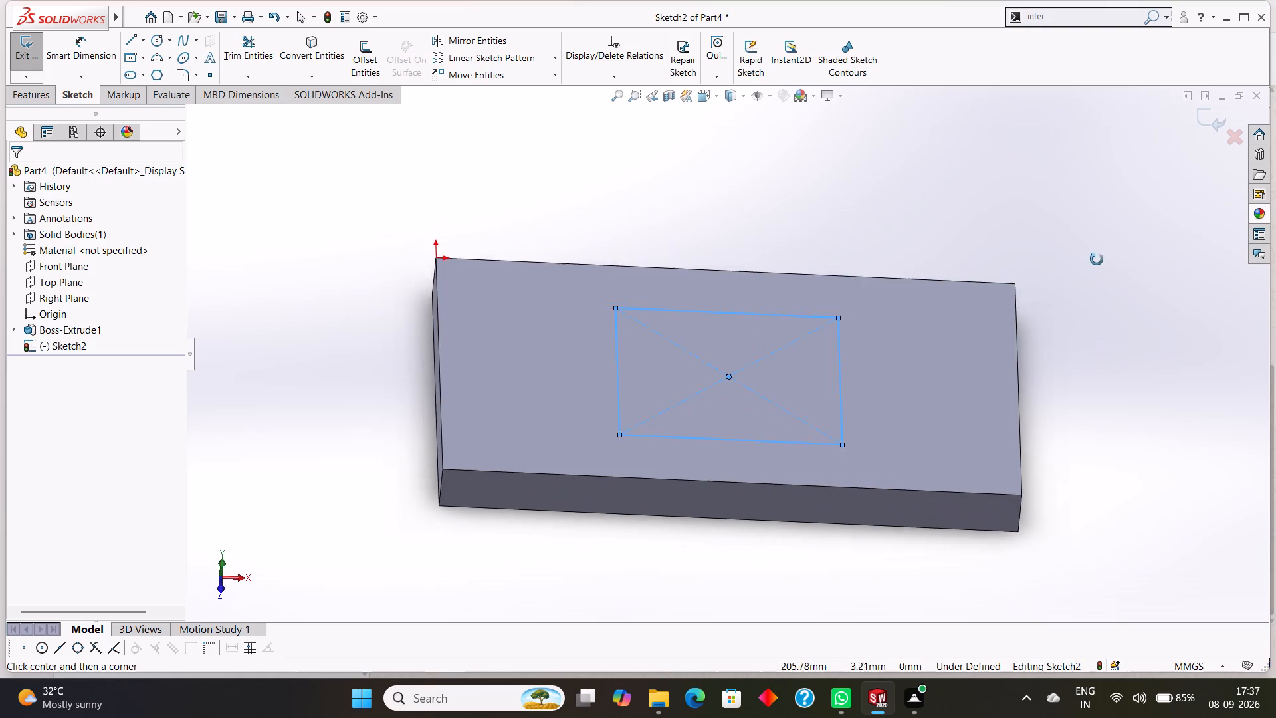
middle_click_drag(1097, 259, 1091, 432)
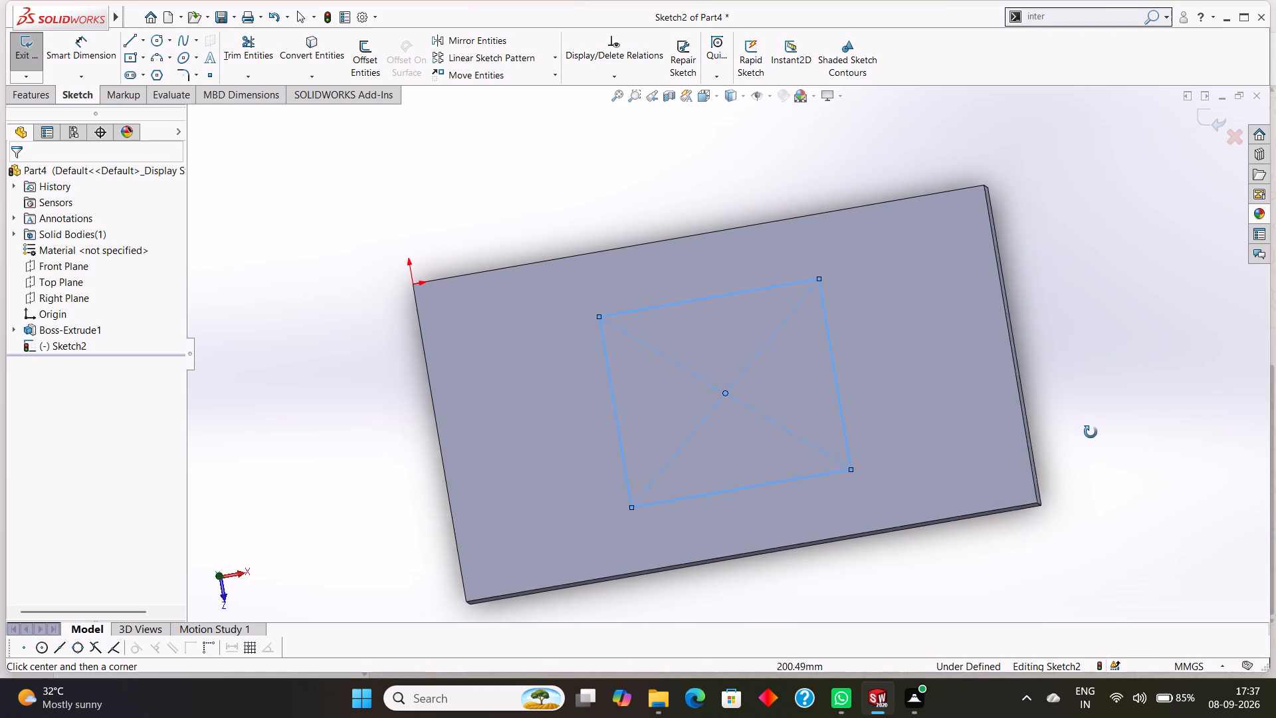
middle_click_drag(1091, 432, 1083, 442)
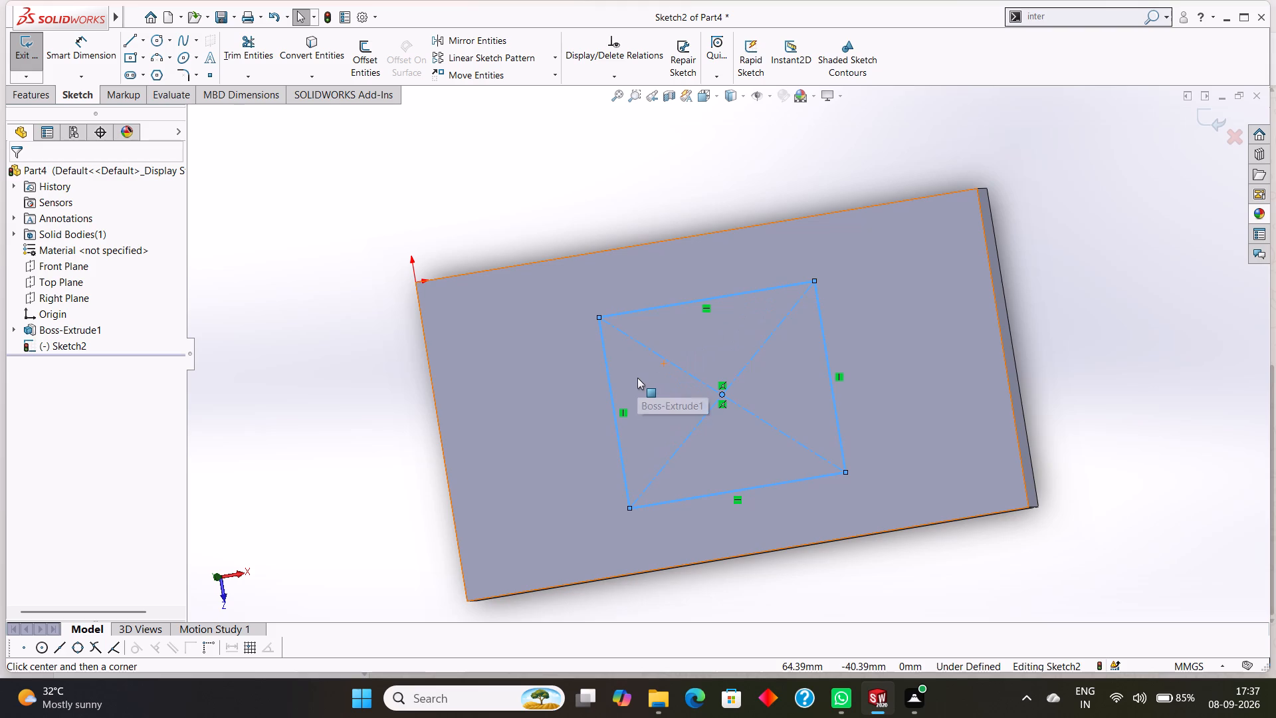
left_click(35, 90)
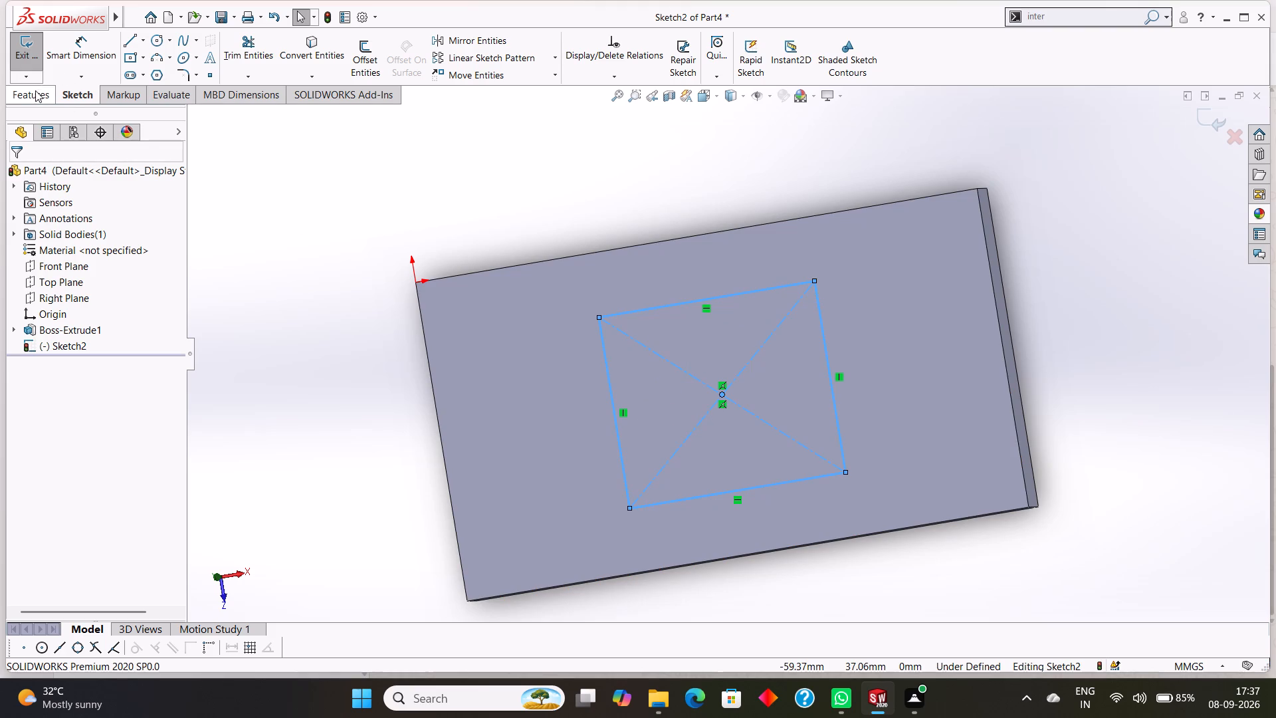
left_click(86, 92)
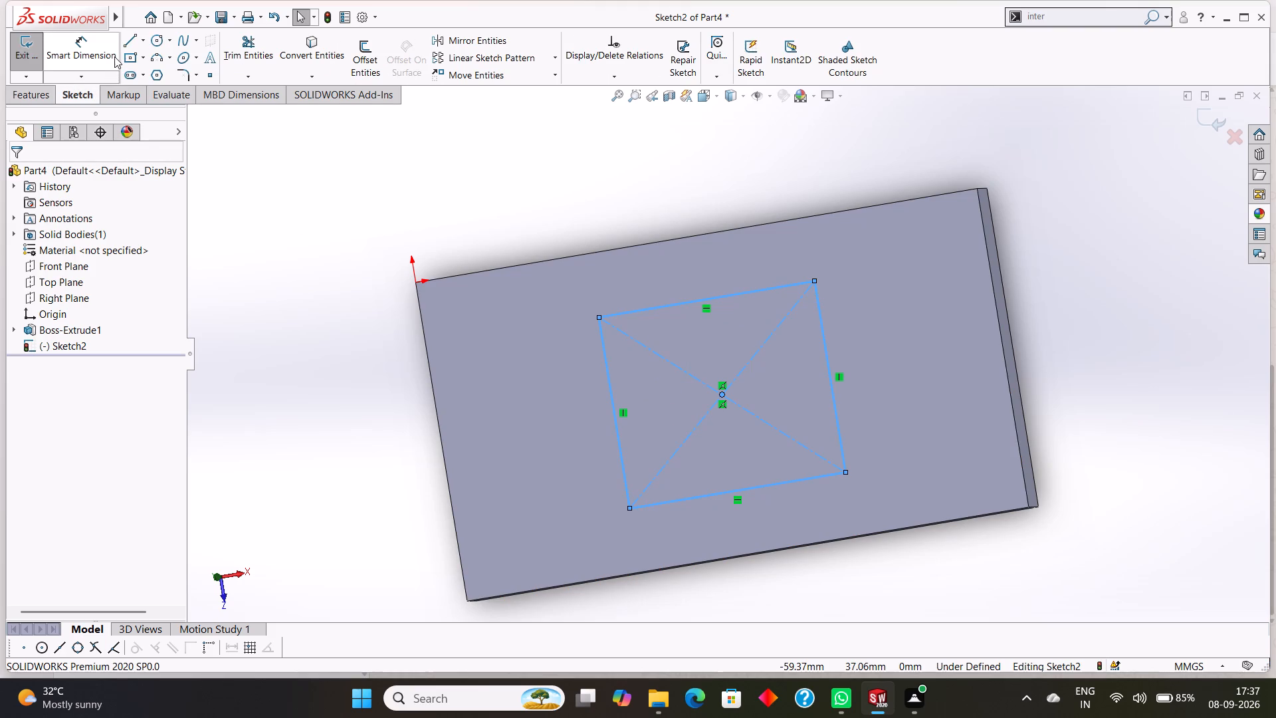
left_click(74, 45)
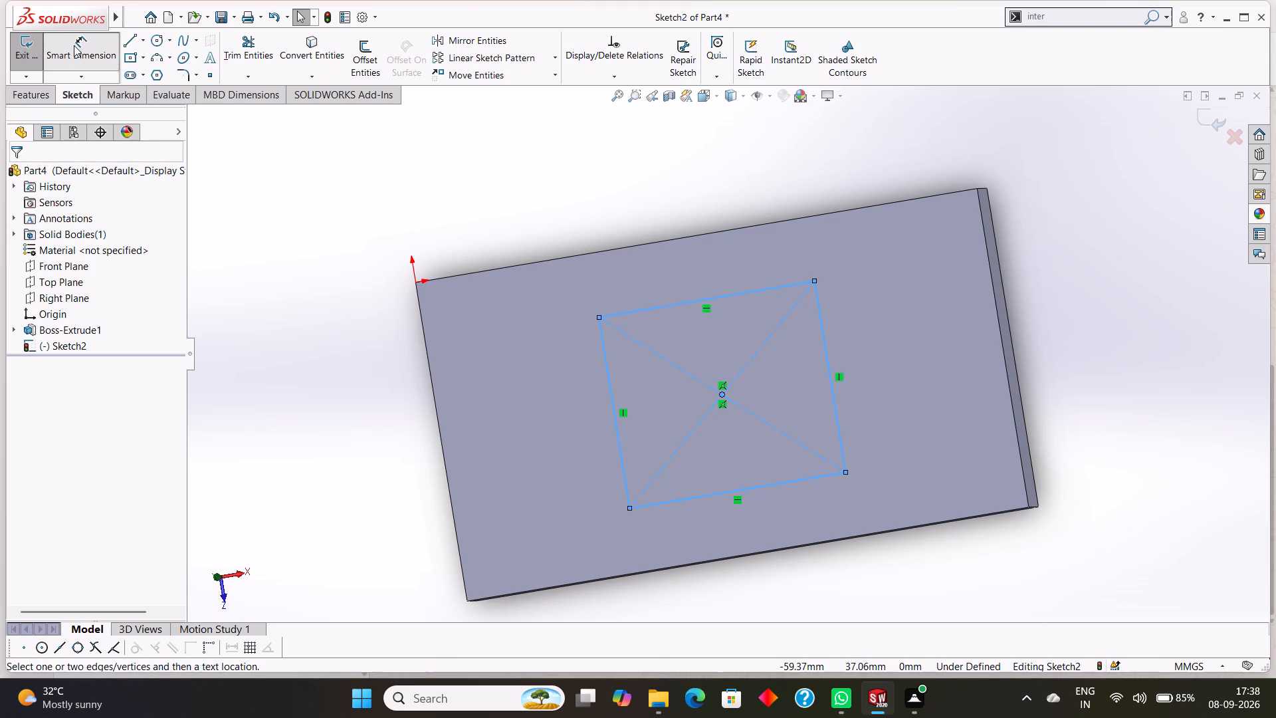
left_click(436, 398)
left_click(609, 399)
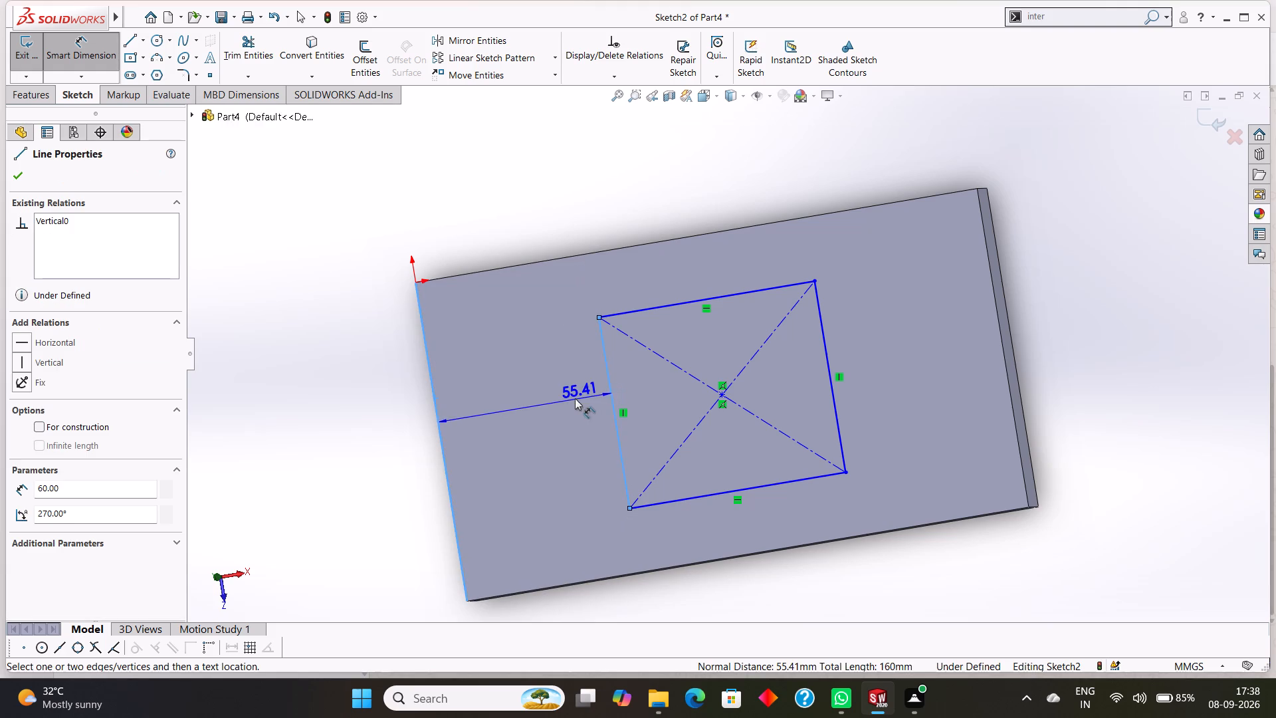
left_click(556, 398)
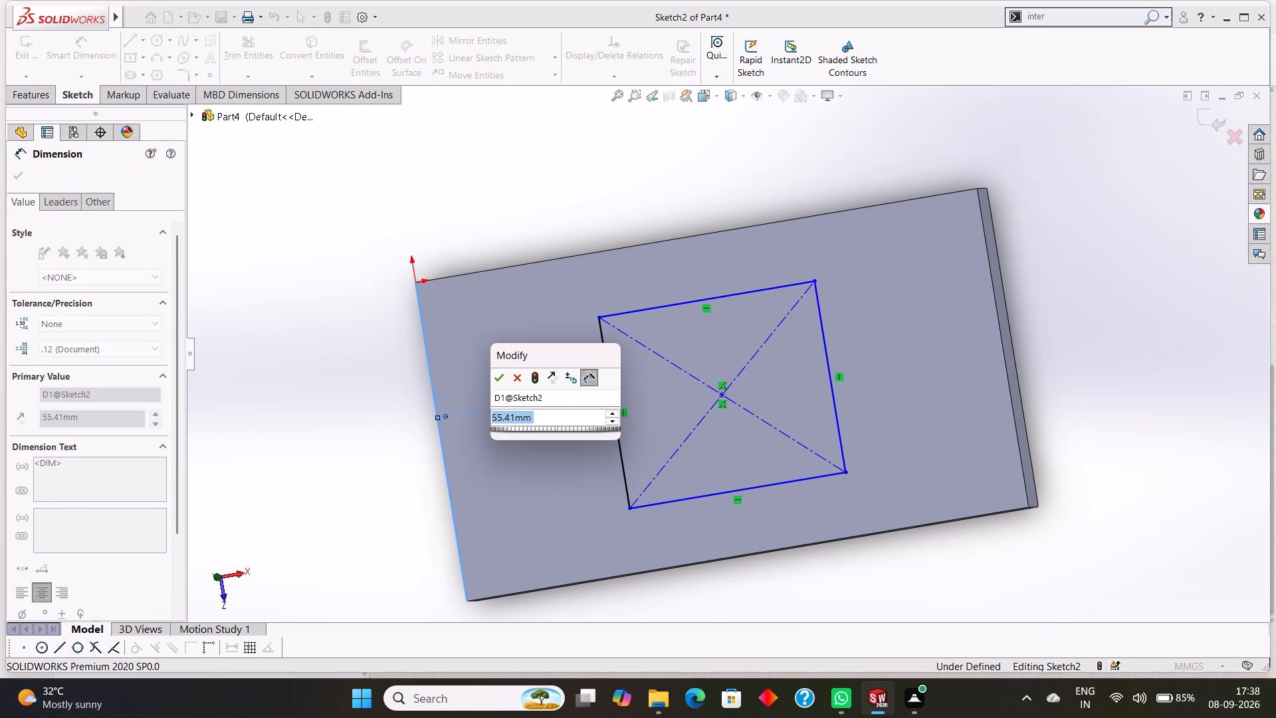
type("50")
key("Return")
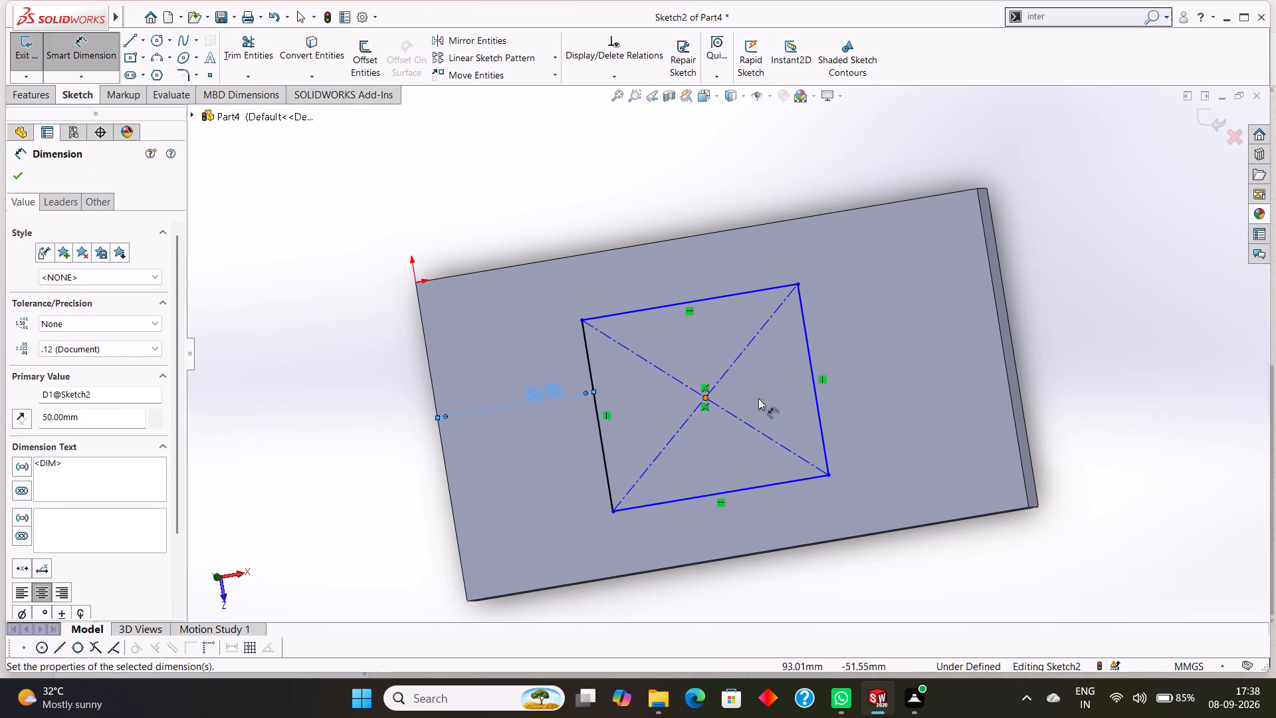
left_click(805, 351)
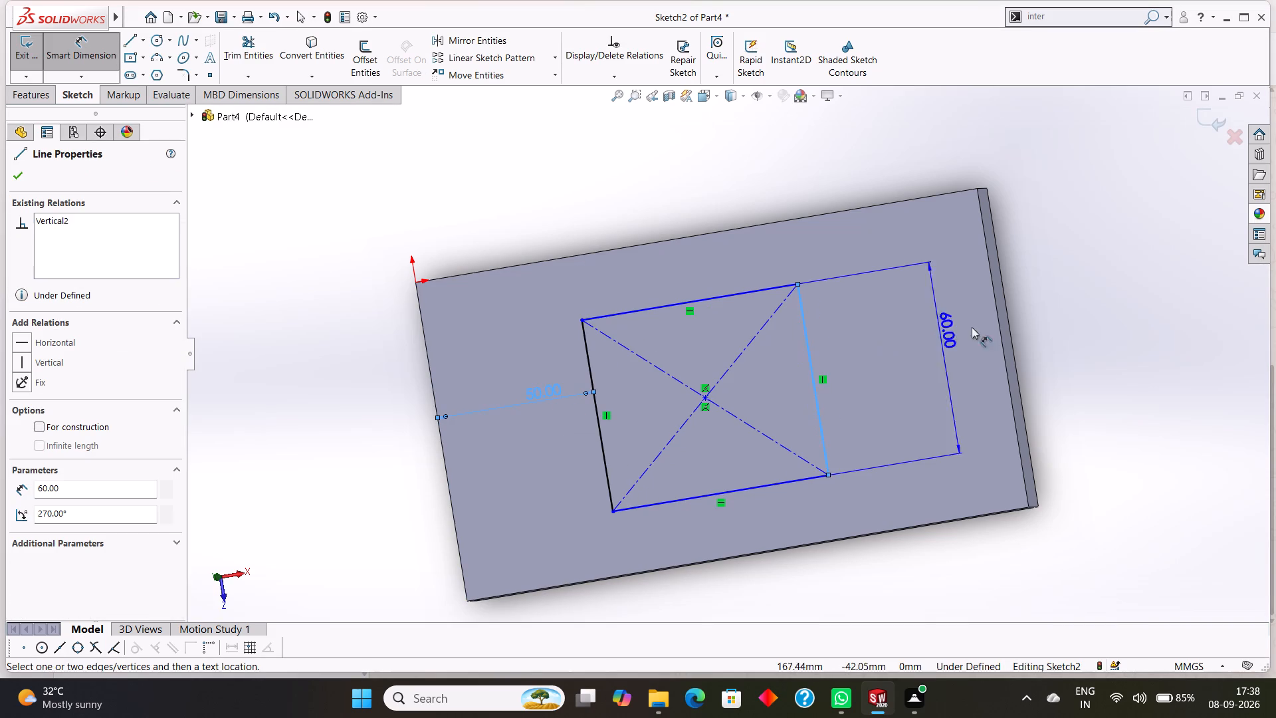
left_click(997, 324)
left_click(936, 324)
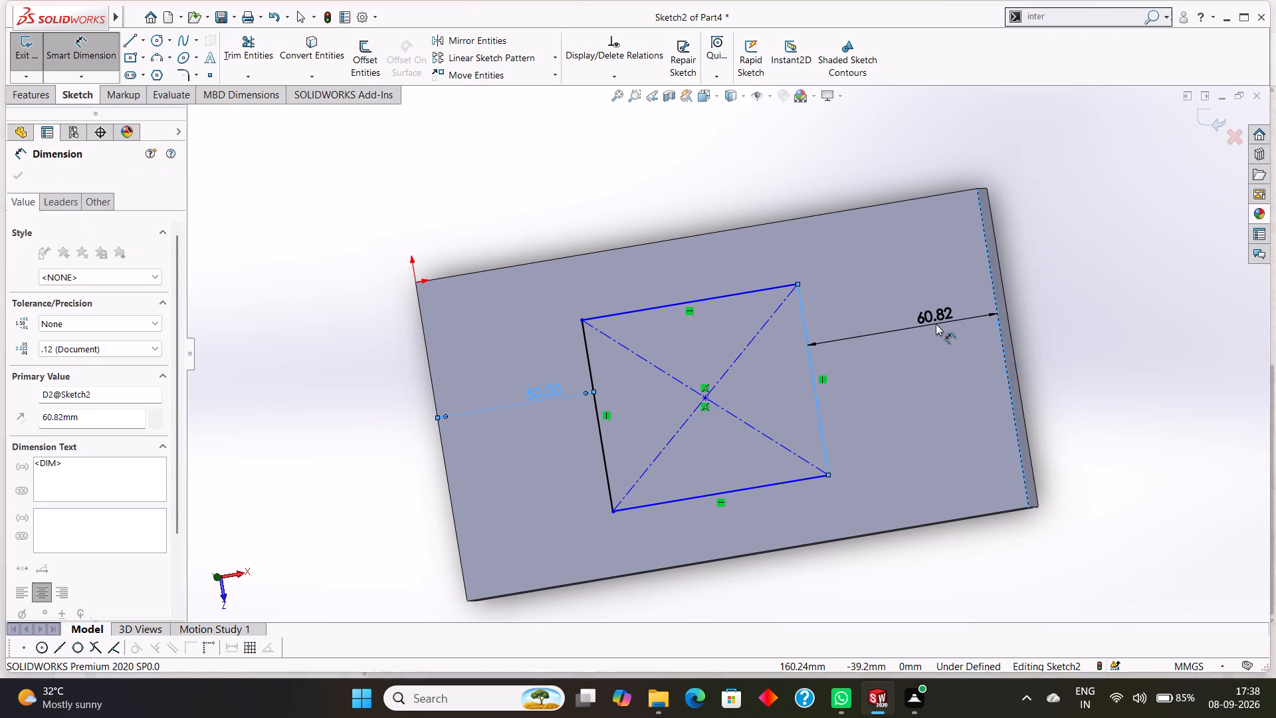
type("50")
key("Return")
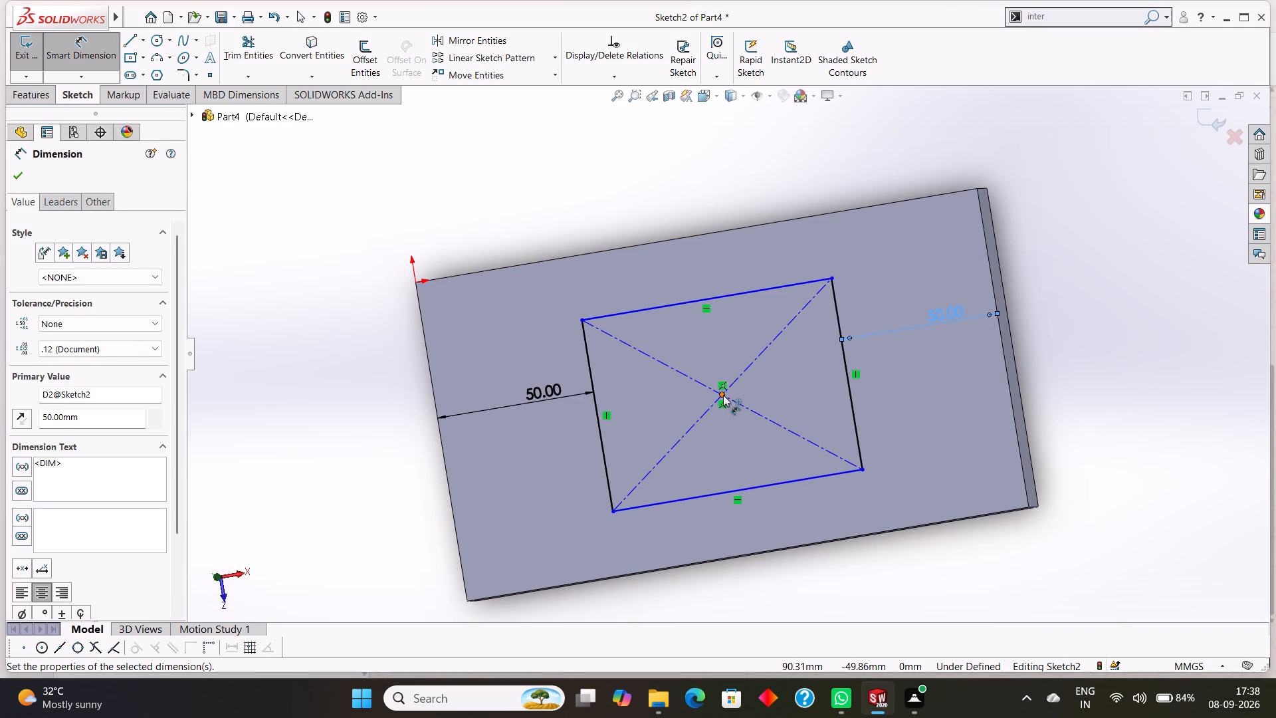
Dimension the rectangle's other two sides at 10 mm from the plate's long edges.
left_click(722, 298)
left_click(709, 233)
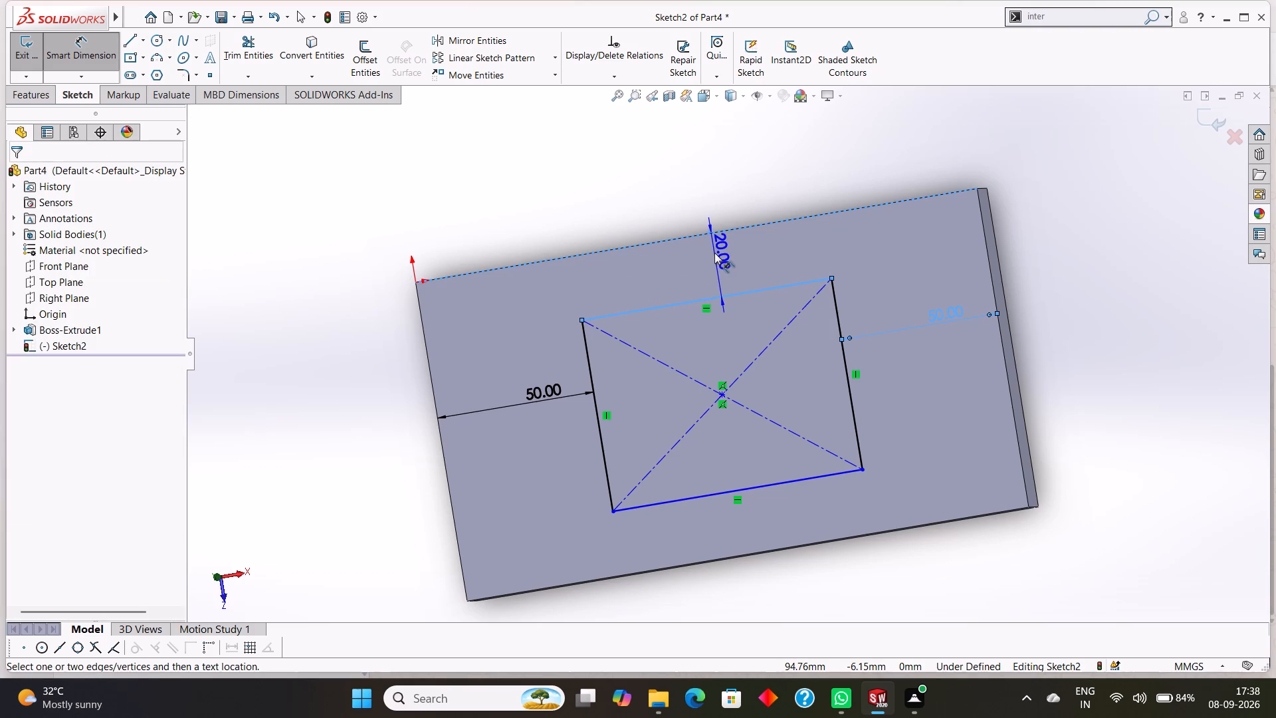
left_click(714, 254)
type("10")
key("Return")
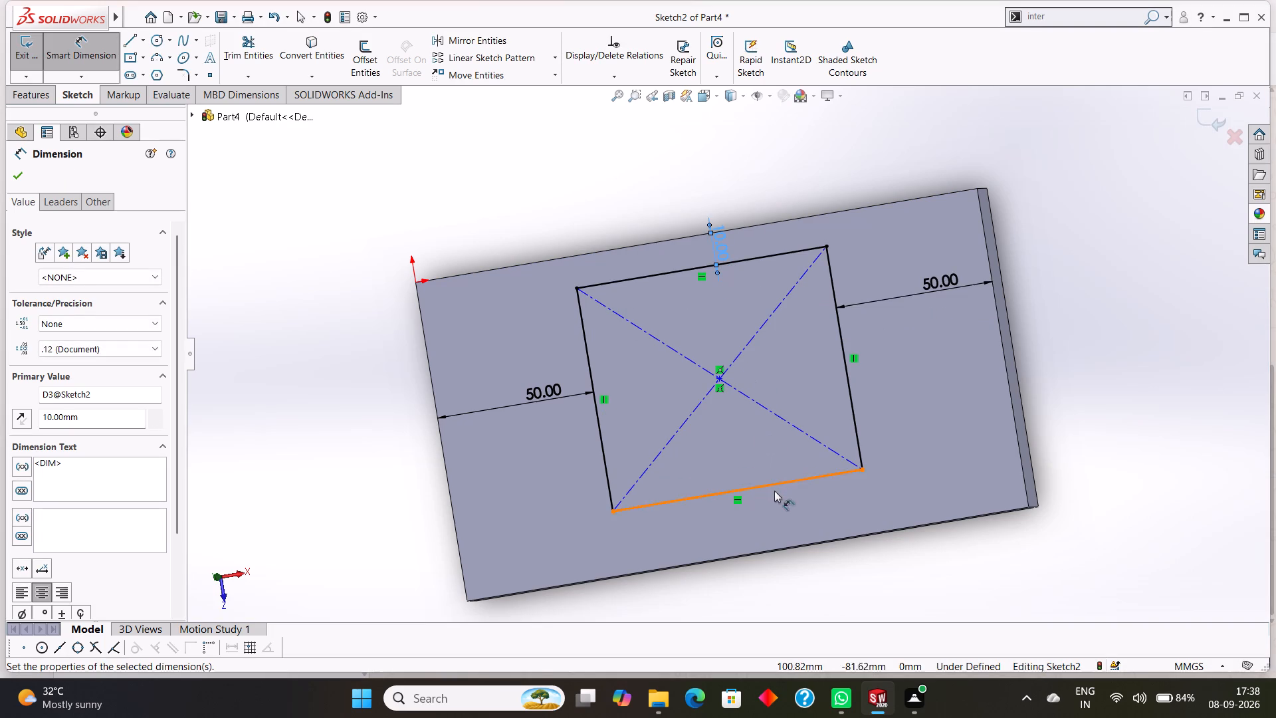
left_click(777, 480)
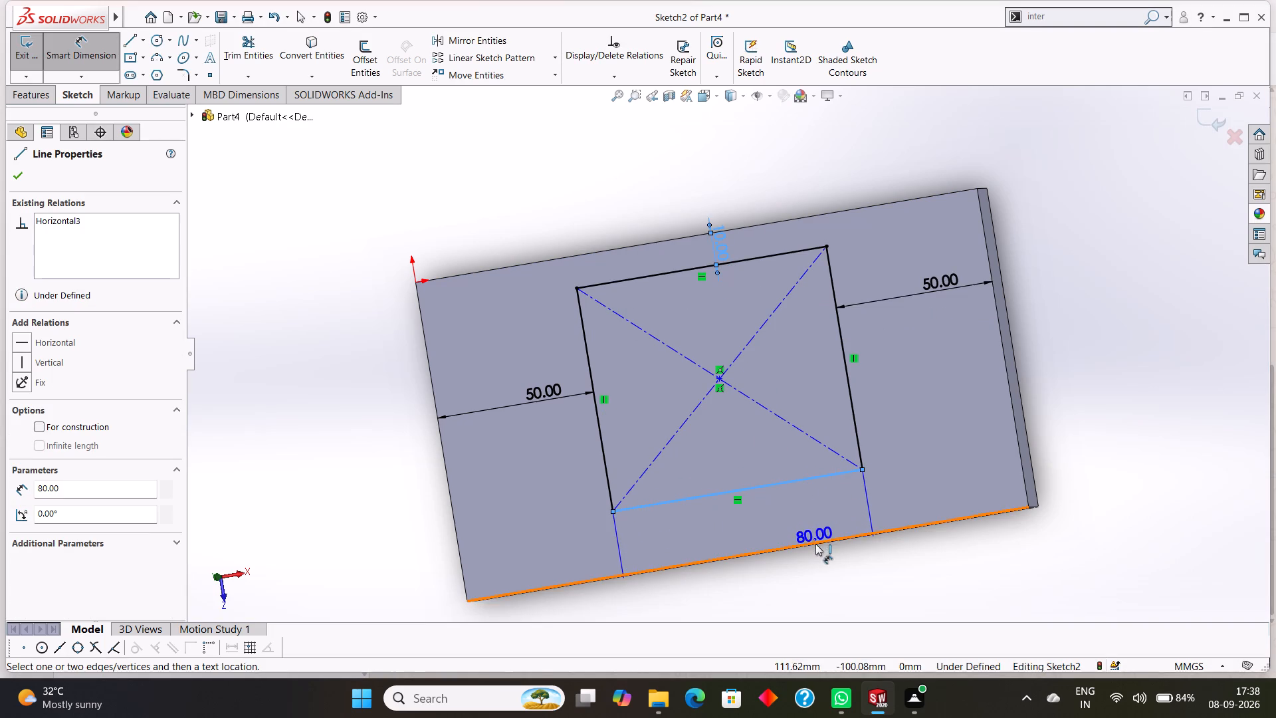
left_click(815, 544)
left_click(799, 518)
type("10")
key("Return")
scroll(954, 594, "up", 1)
middle_click_drag(954, 594, 949, 576)
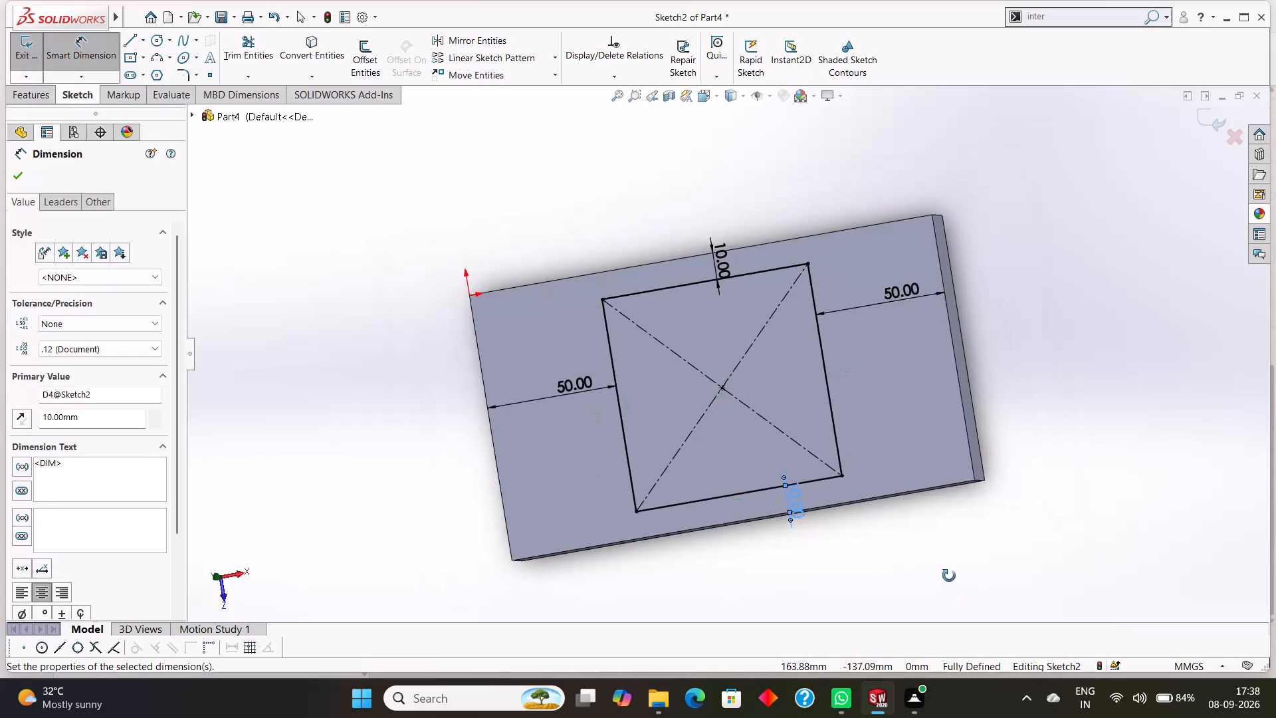
middle_click_drag(949, 576, 957, 453)
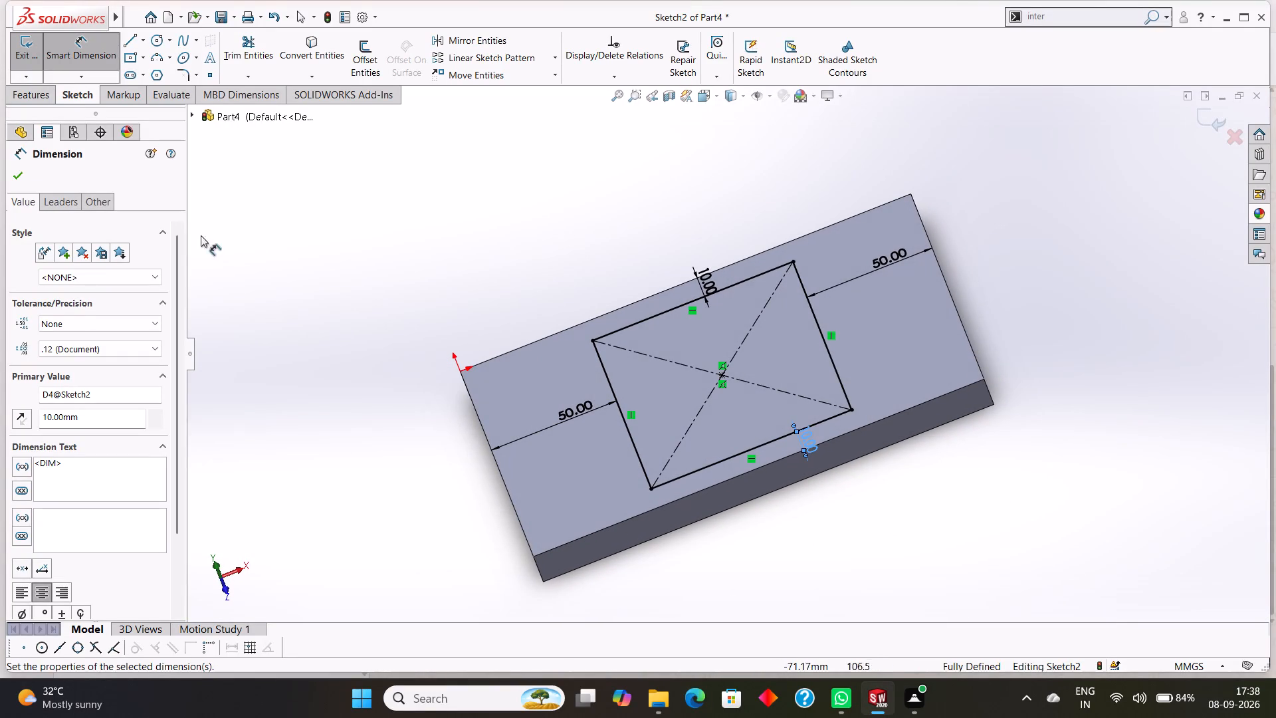
left_click(25, 171)
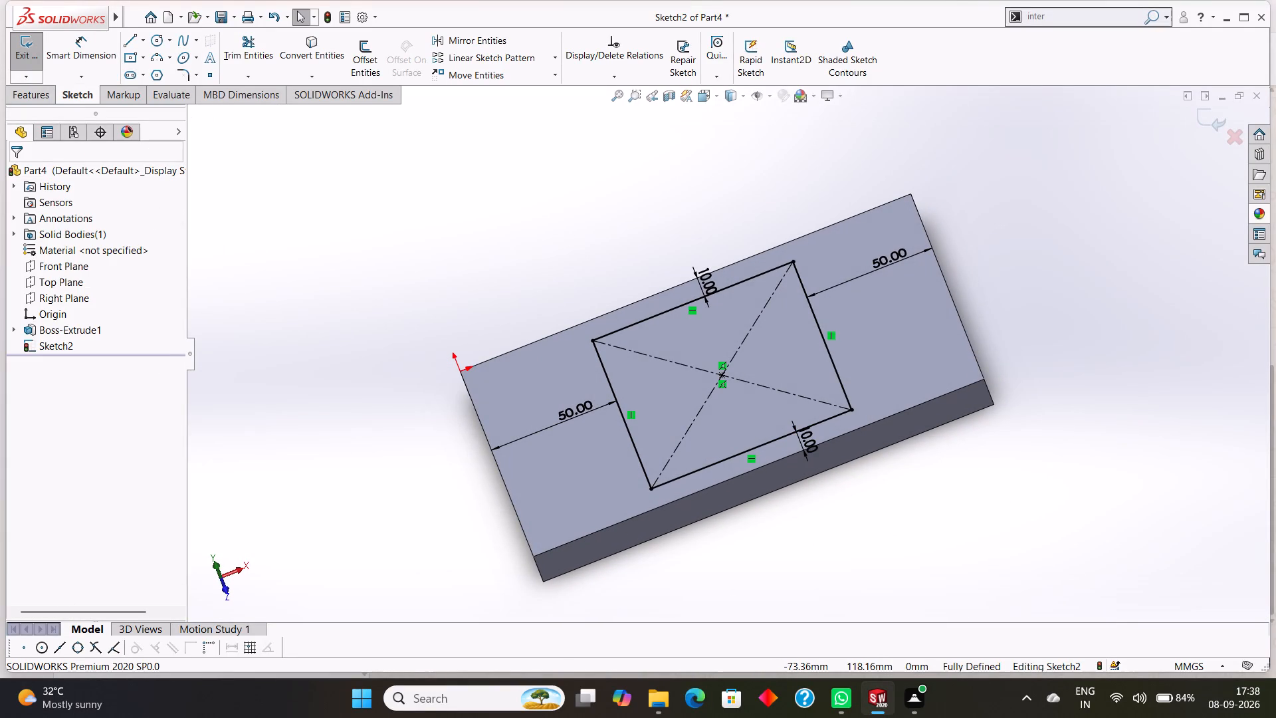
Extrude the dimensioned rectangle 100 mm upward from the plate's top face, merged with the plate.
left_click(52, 93)
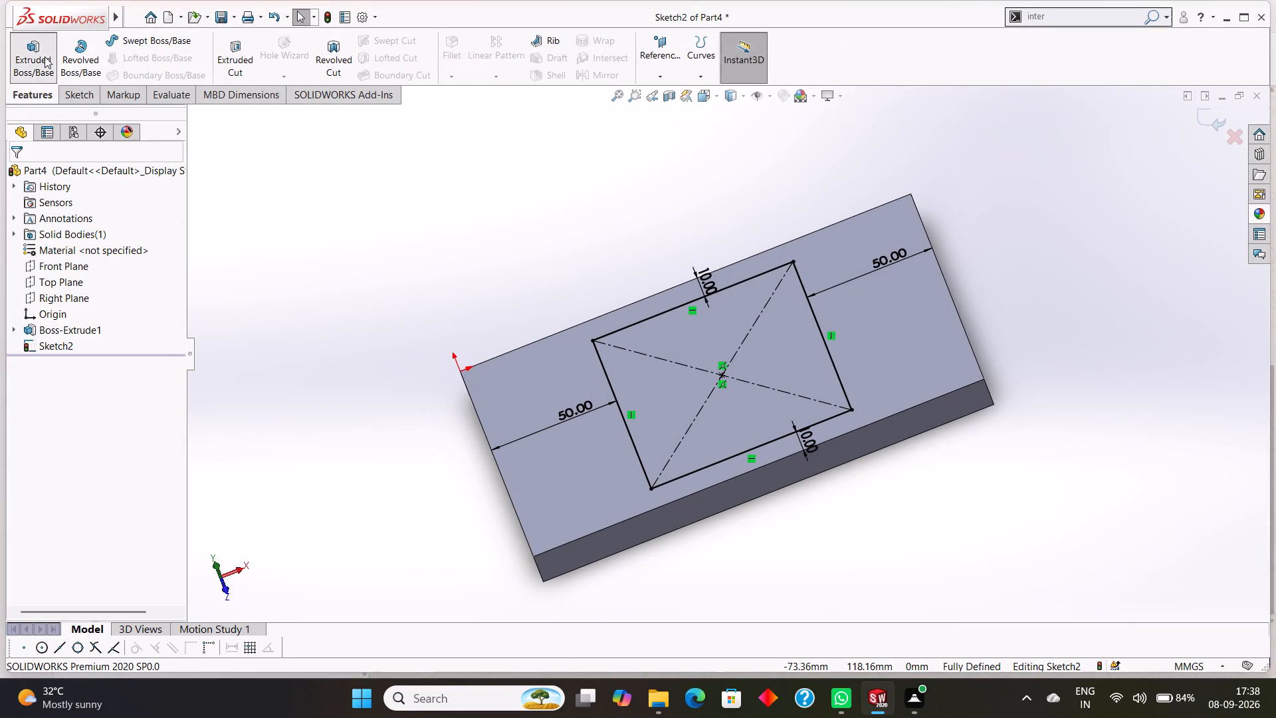
left_click(45, 57)
type("100")
key("Return")
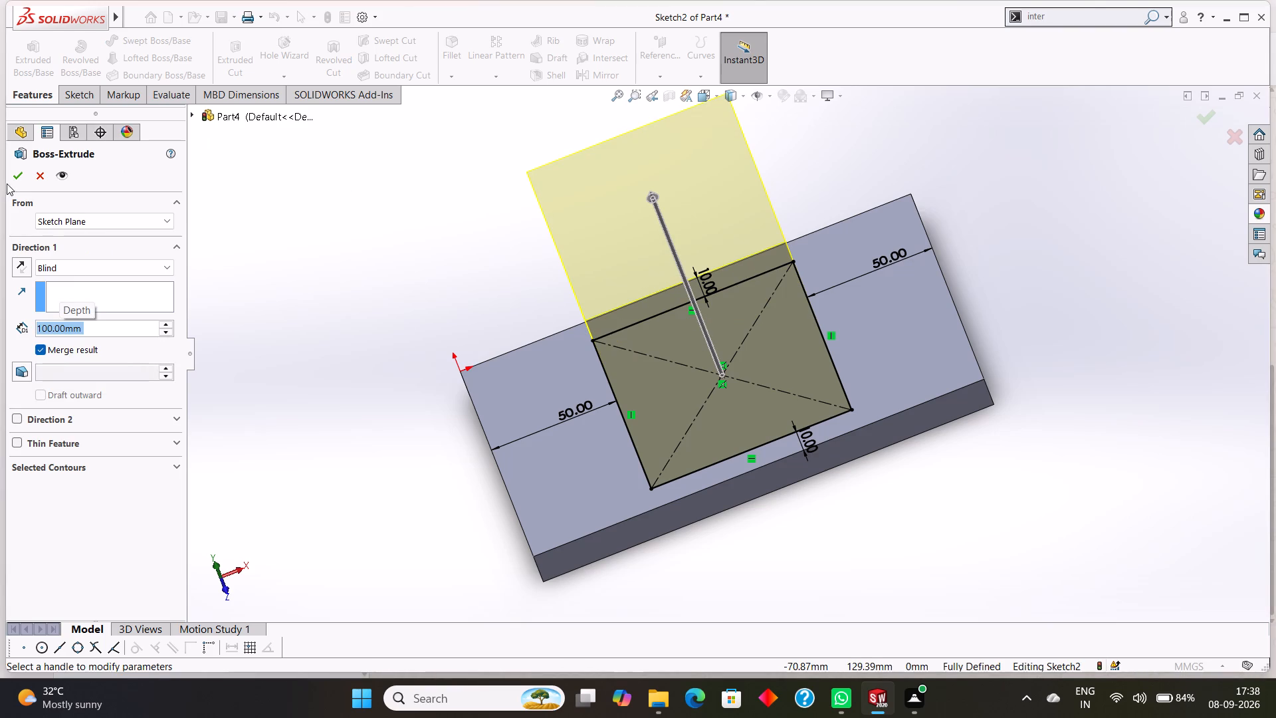
left_click(13, 179)
Sketch a 30 mm radius circle on the upright block's front face, on its vertical centerline about 84 mm above the plate's underside.
middle_click_drag(246, 239, 262, 172)
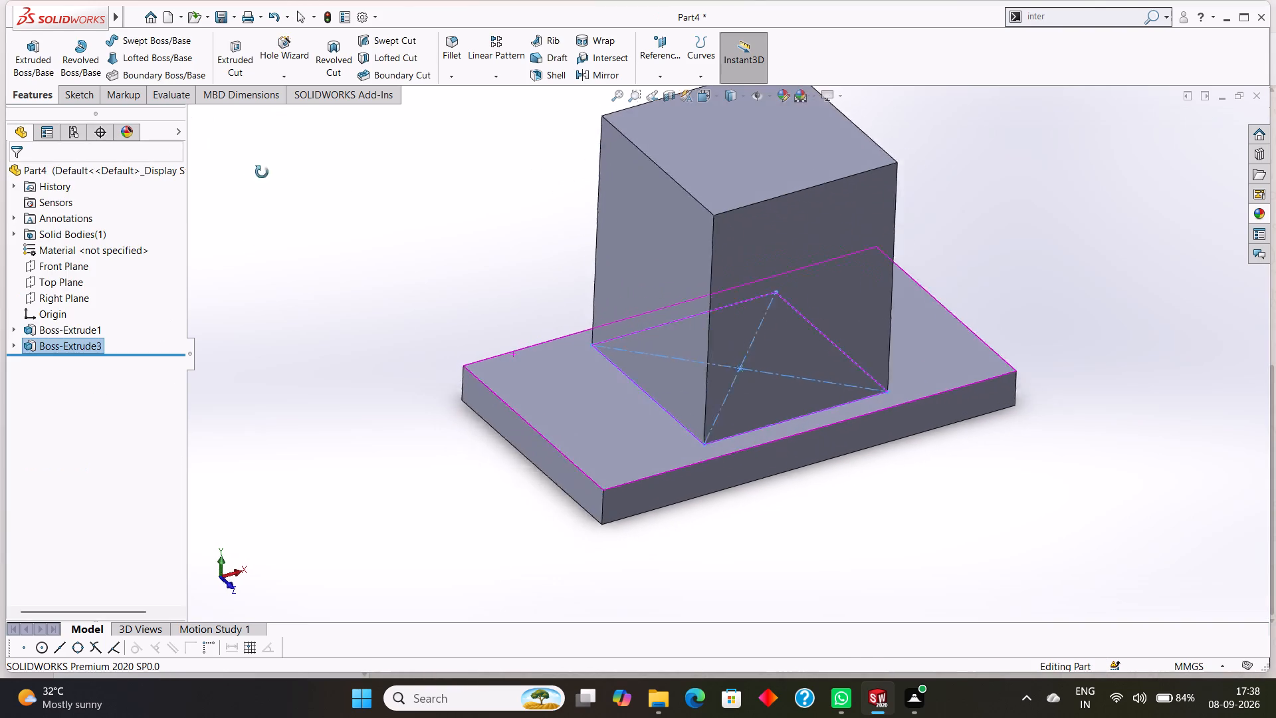
middle_click_drag(262, 172, 239, 148)
scroll(719, 436, "up", 2)
scroll(770, 489, "up", 1)
middle_click_drag(770, 489, 770, 421)
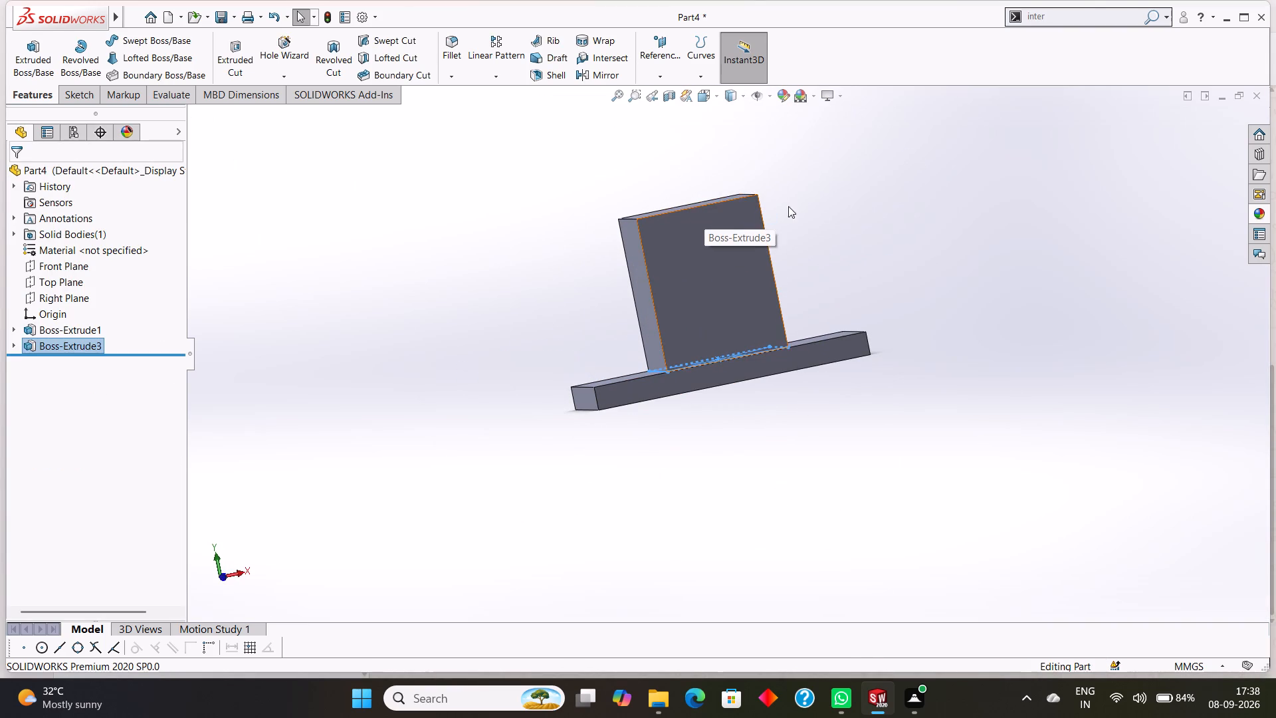
scroll(851, 213, "down", 2)
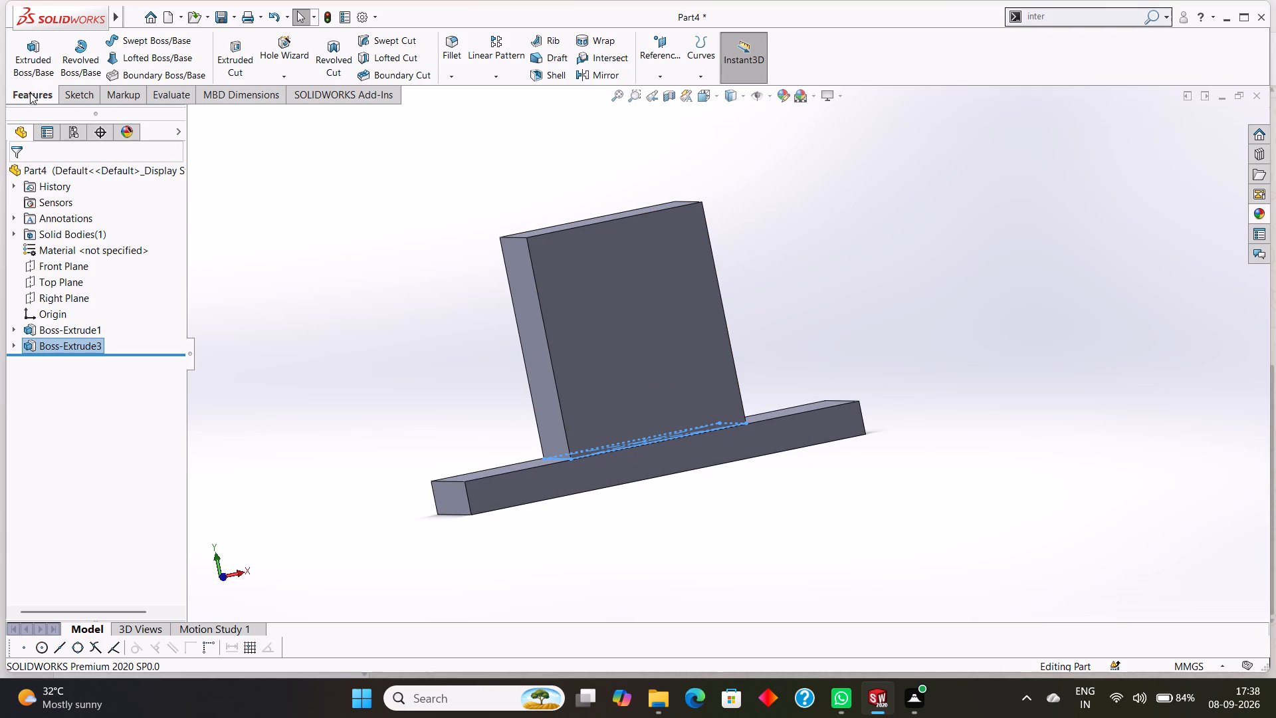
left_click(30, 92)
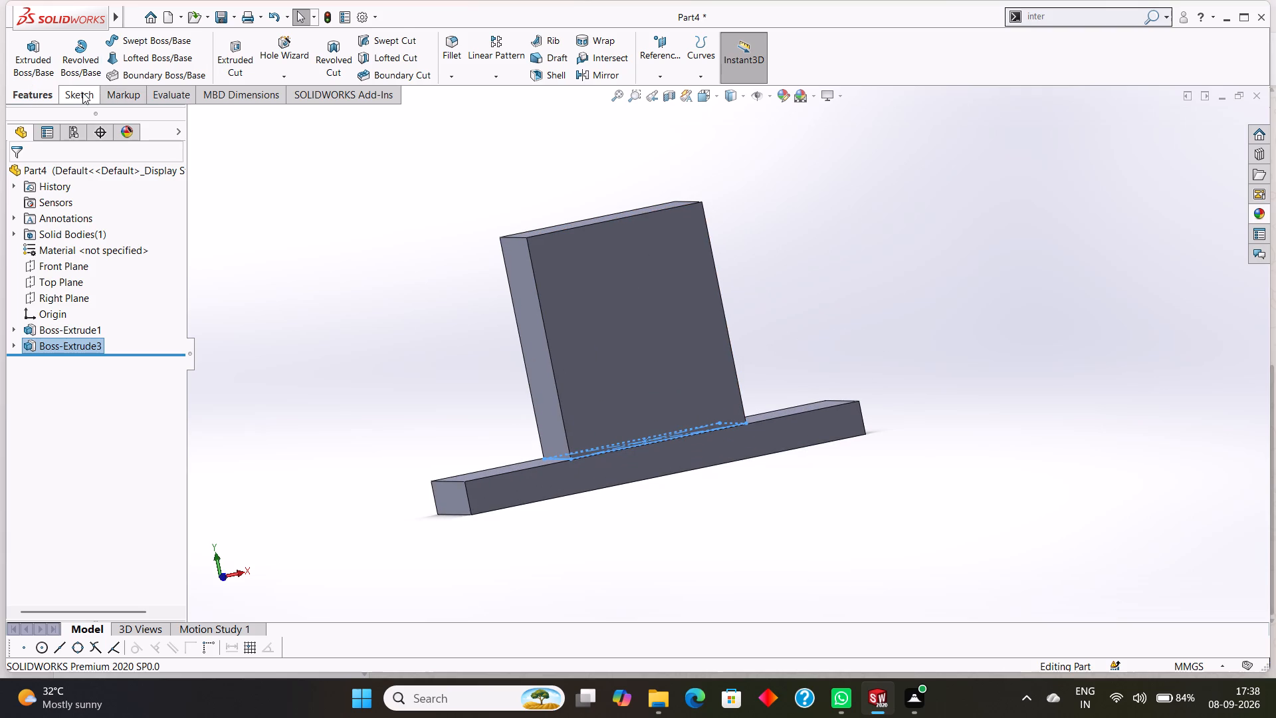
left_click(82, 92)
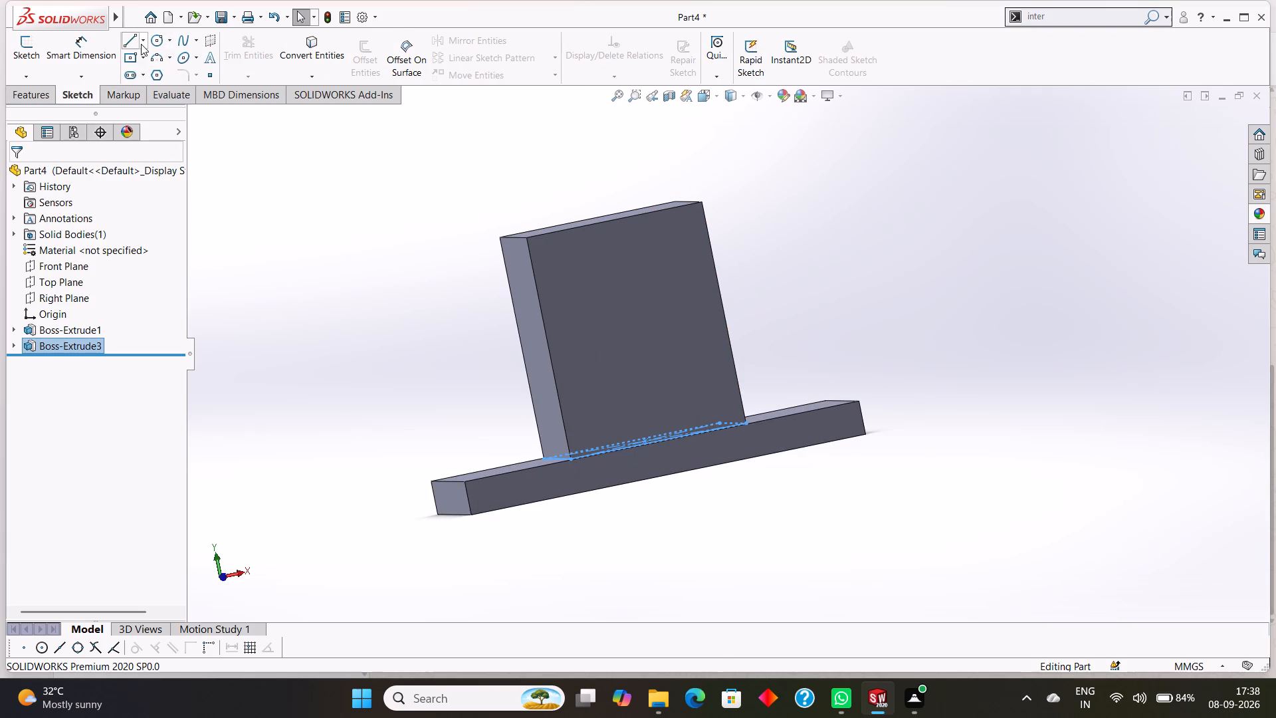
left_click(167, 43)
left_click(175, 59)
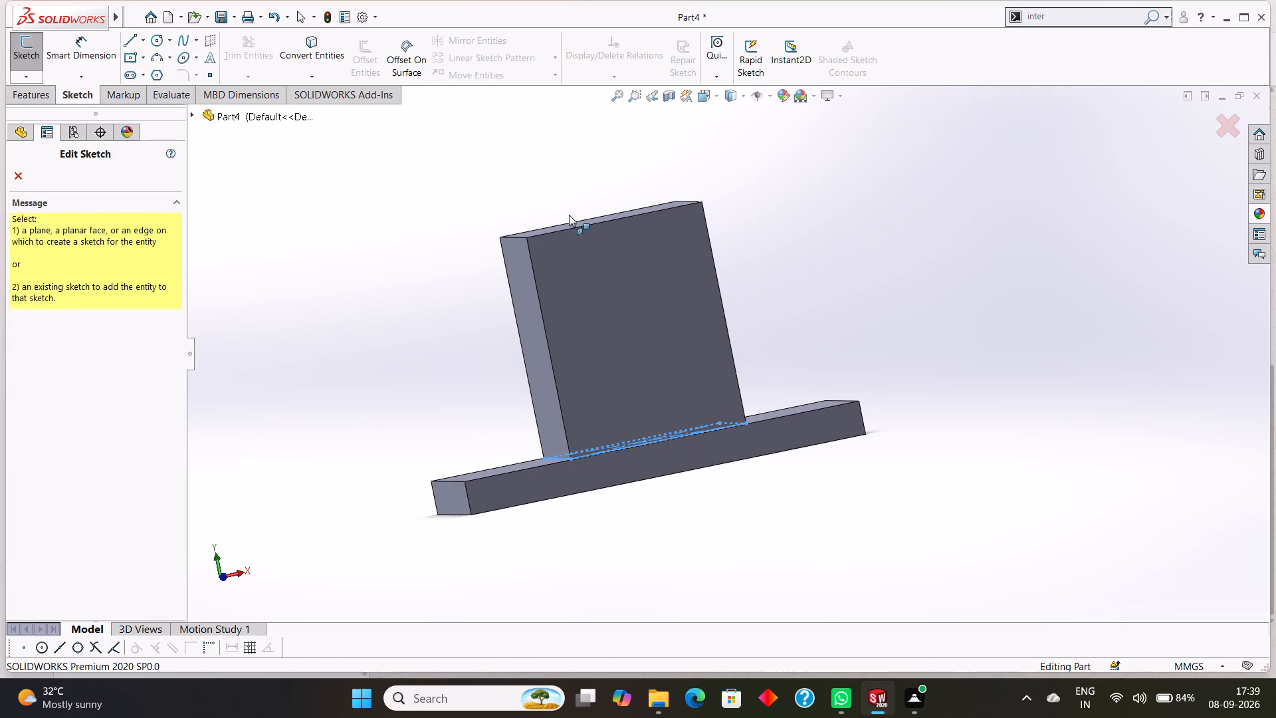
left_click(623, 271)
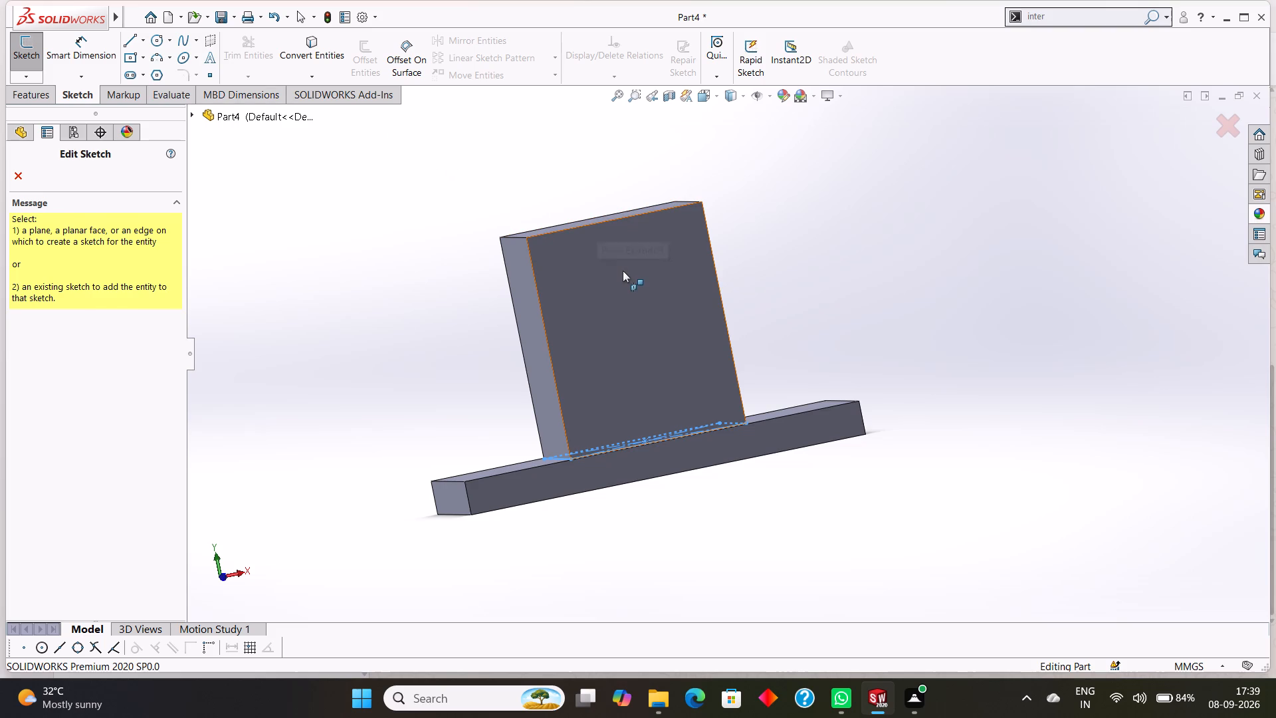
left_click(615, 220)
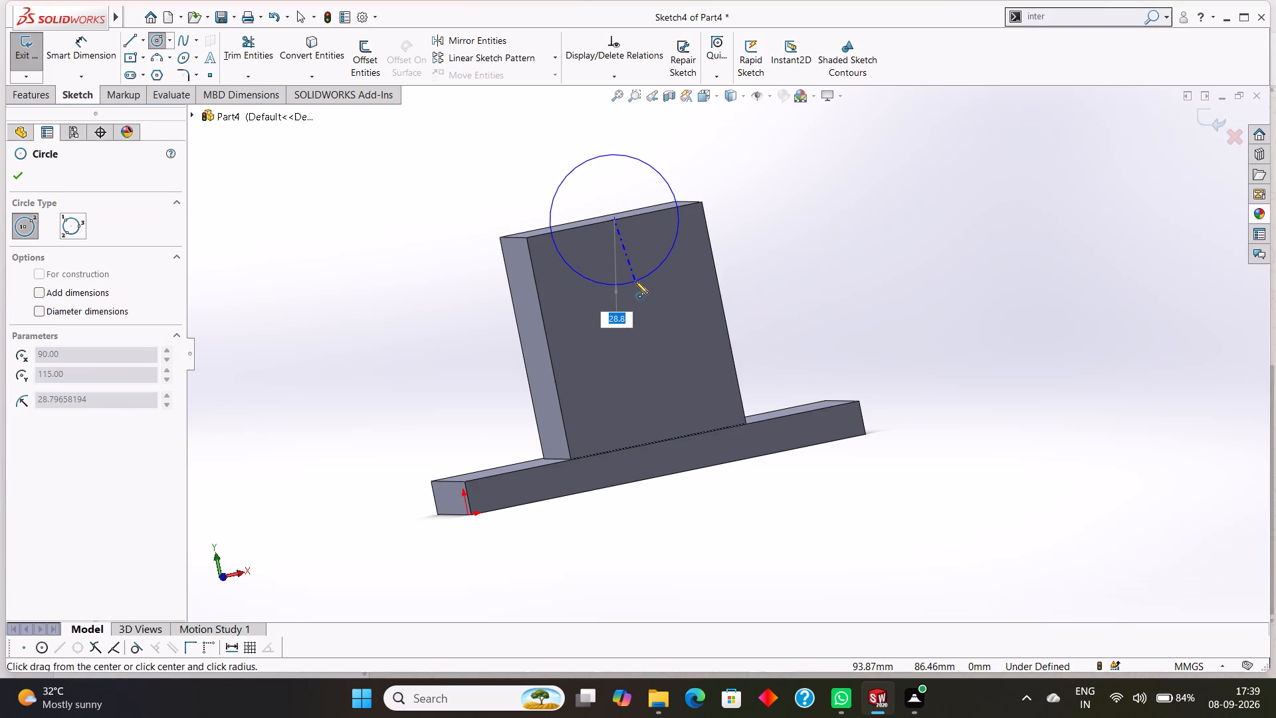
key("Escape")
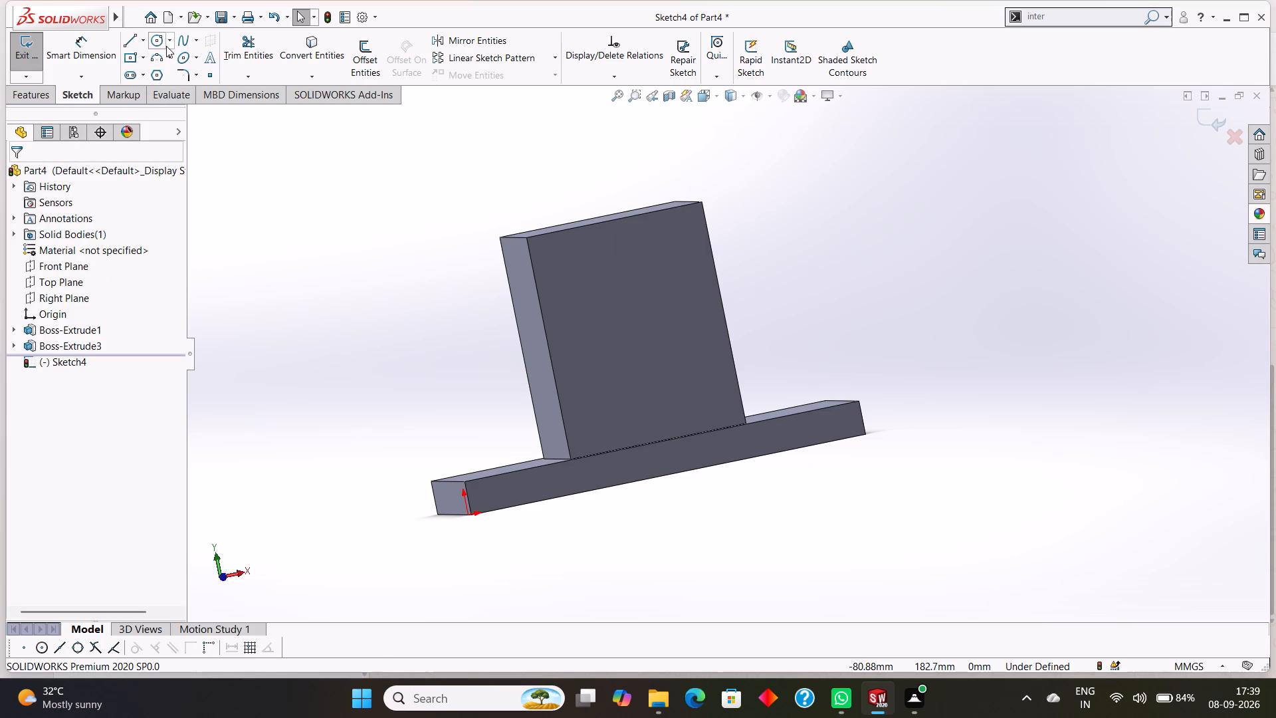
left_click(166, 46)
left_click(179, 57)
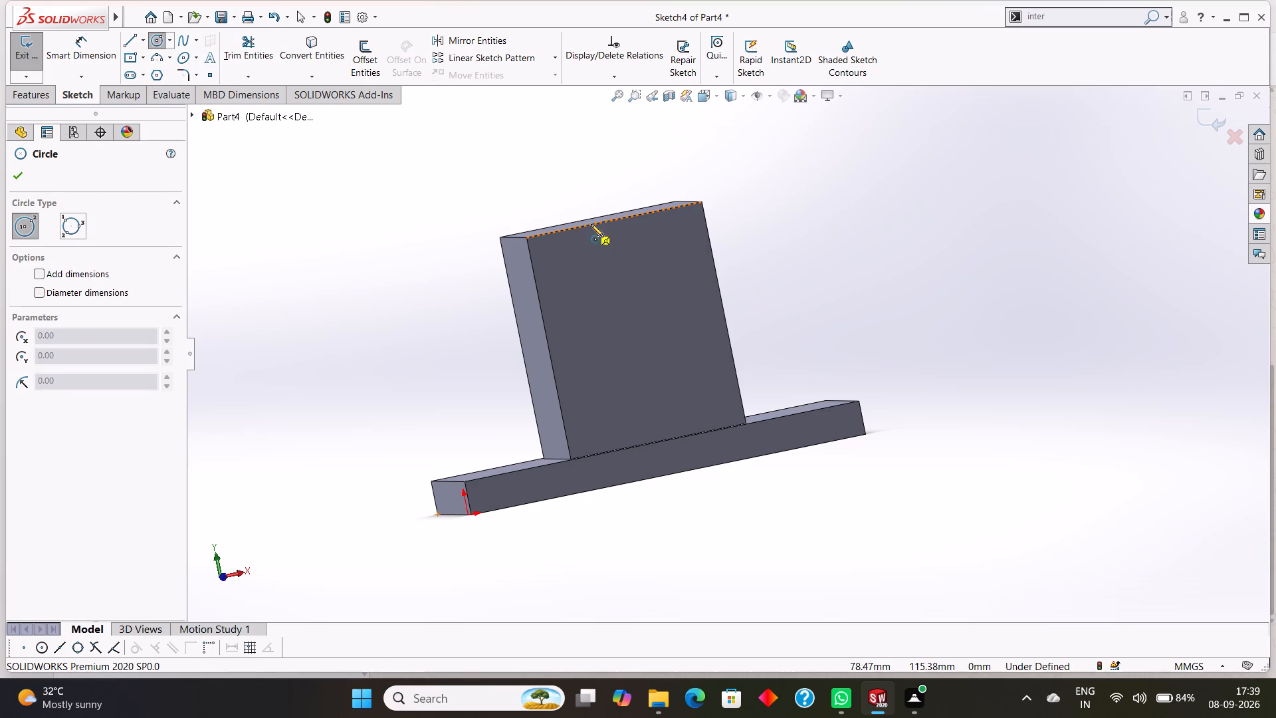
left_click(630, 288)
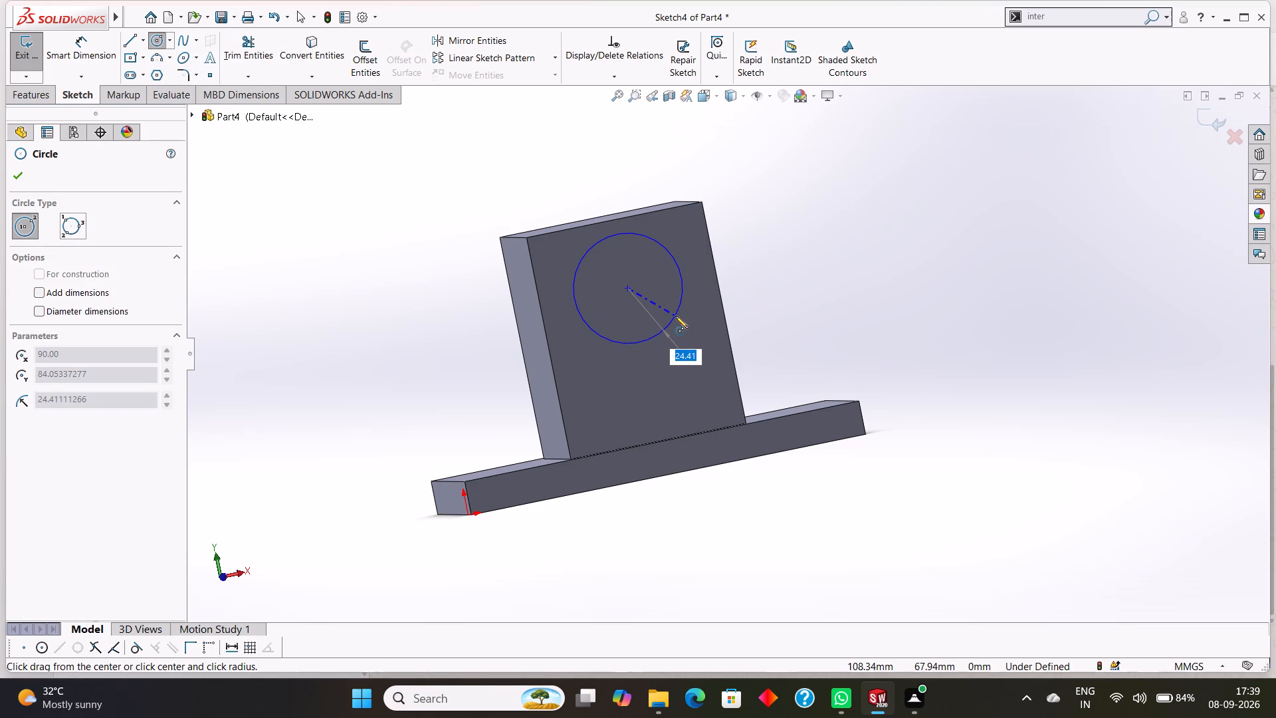
type("30")
key("Return")
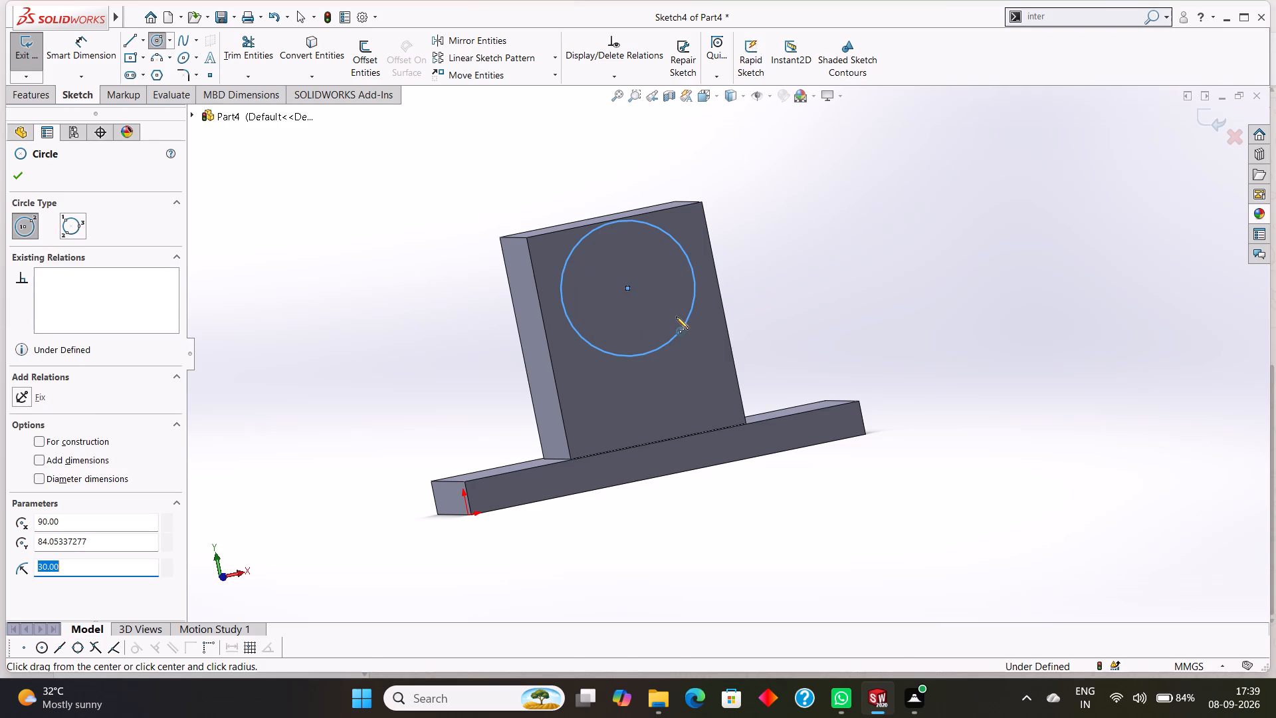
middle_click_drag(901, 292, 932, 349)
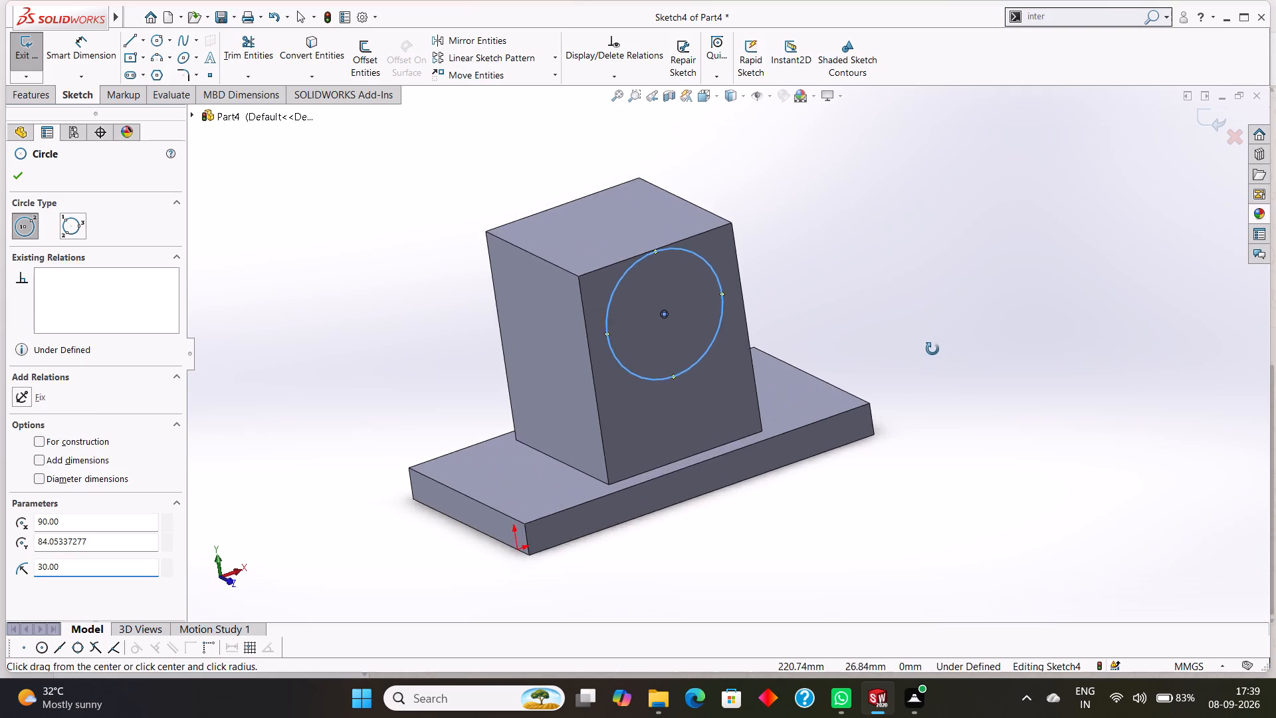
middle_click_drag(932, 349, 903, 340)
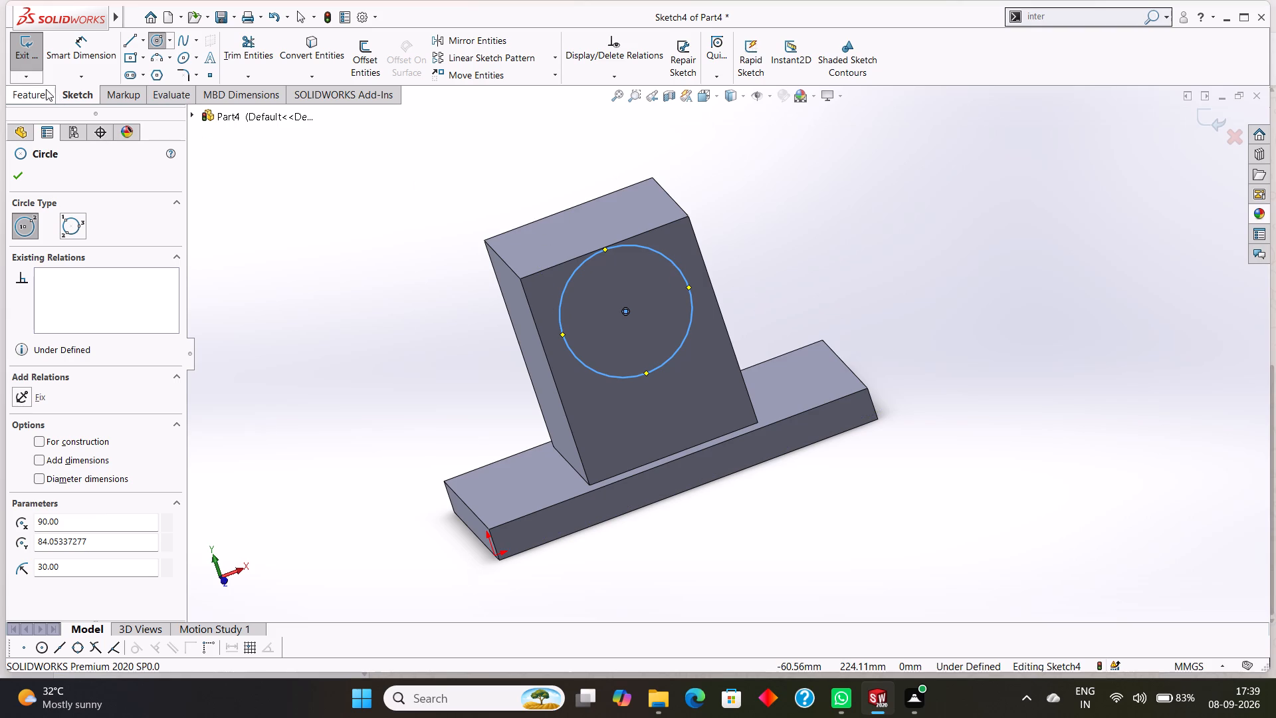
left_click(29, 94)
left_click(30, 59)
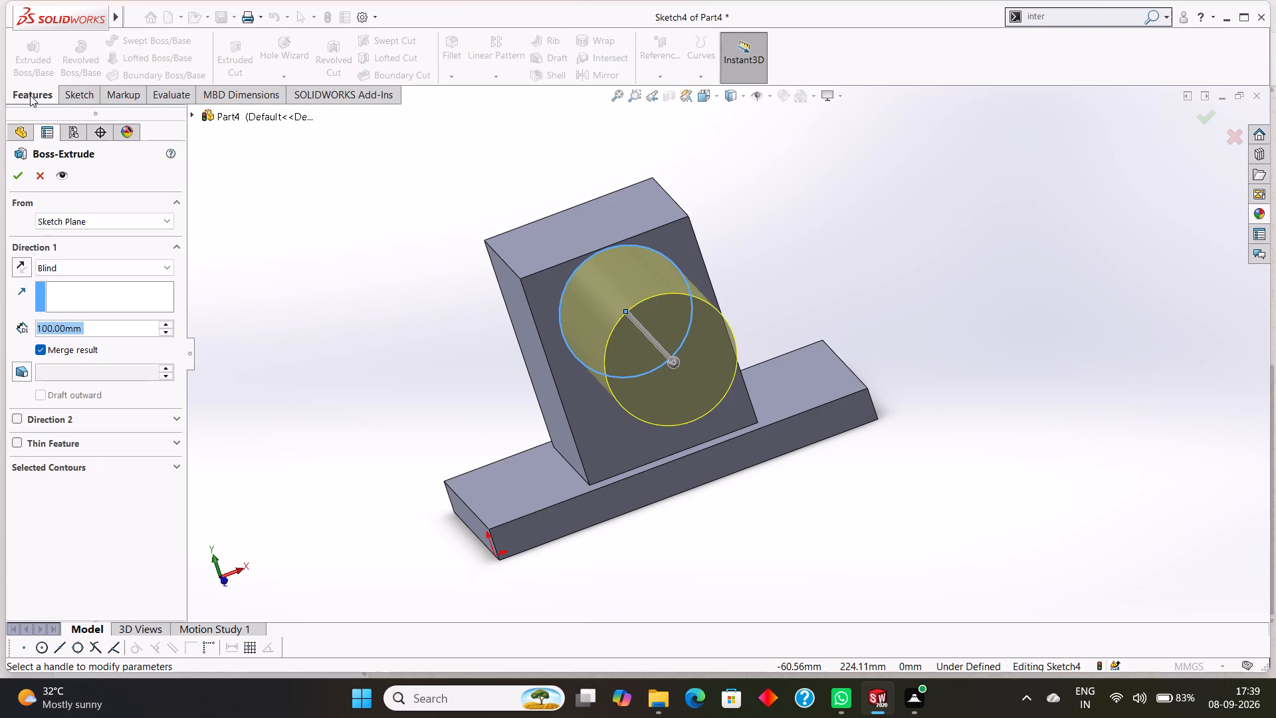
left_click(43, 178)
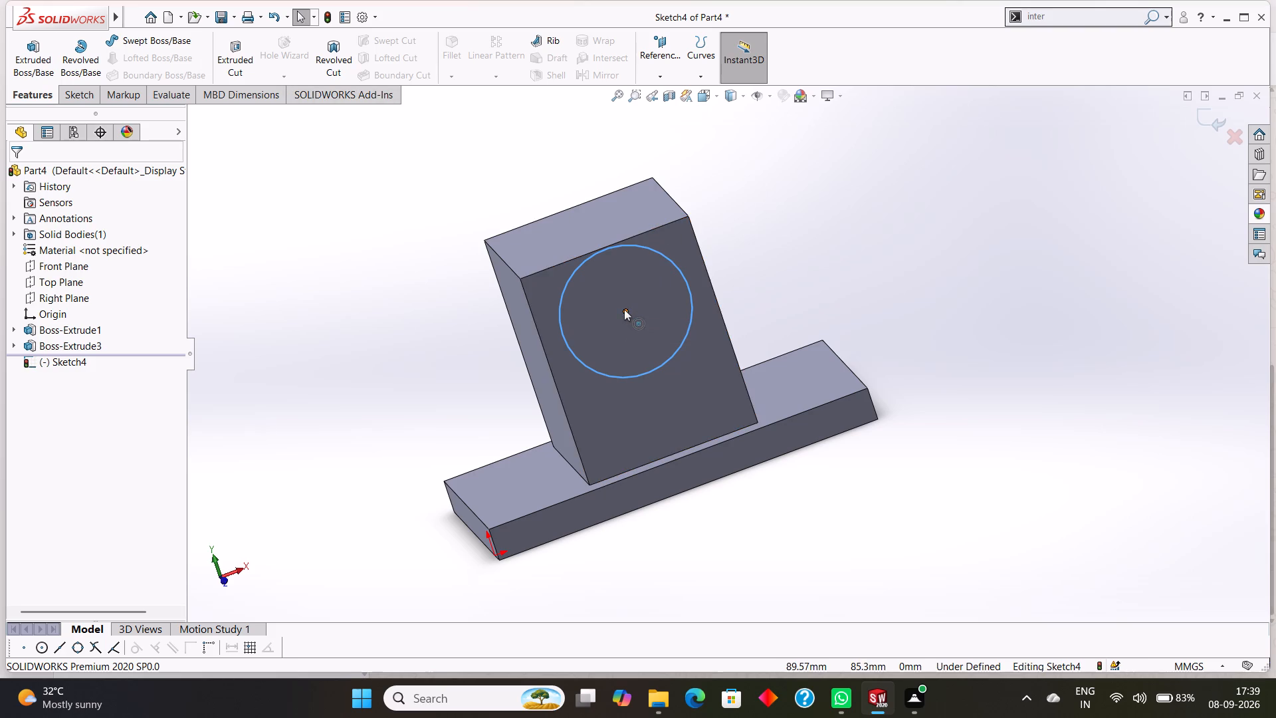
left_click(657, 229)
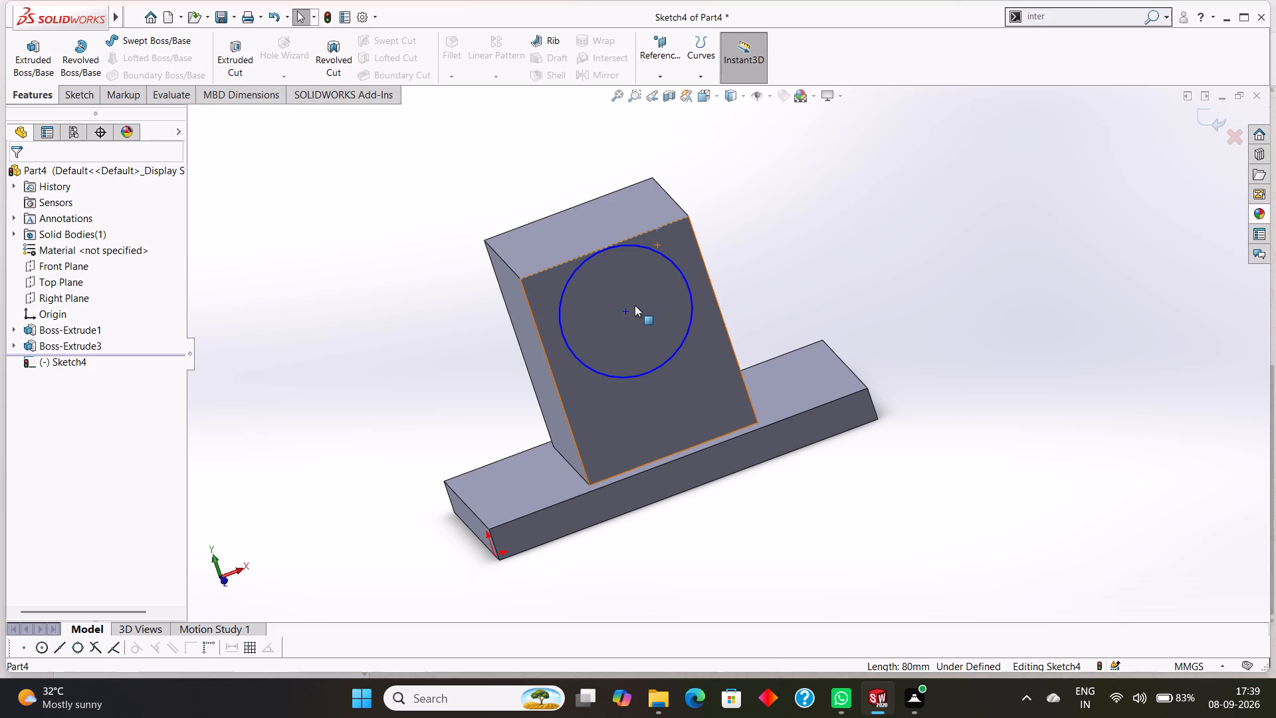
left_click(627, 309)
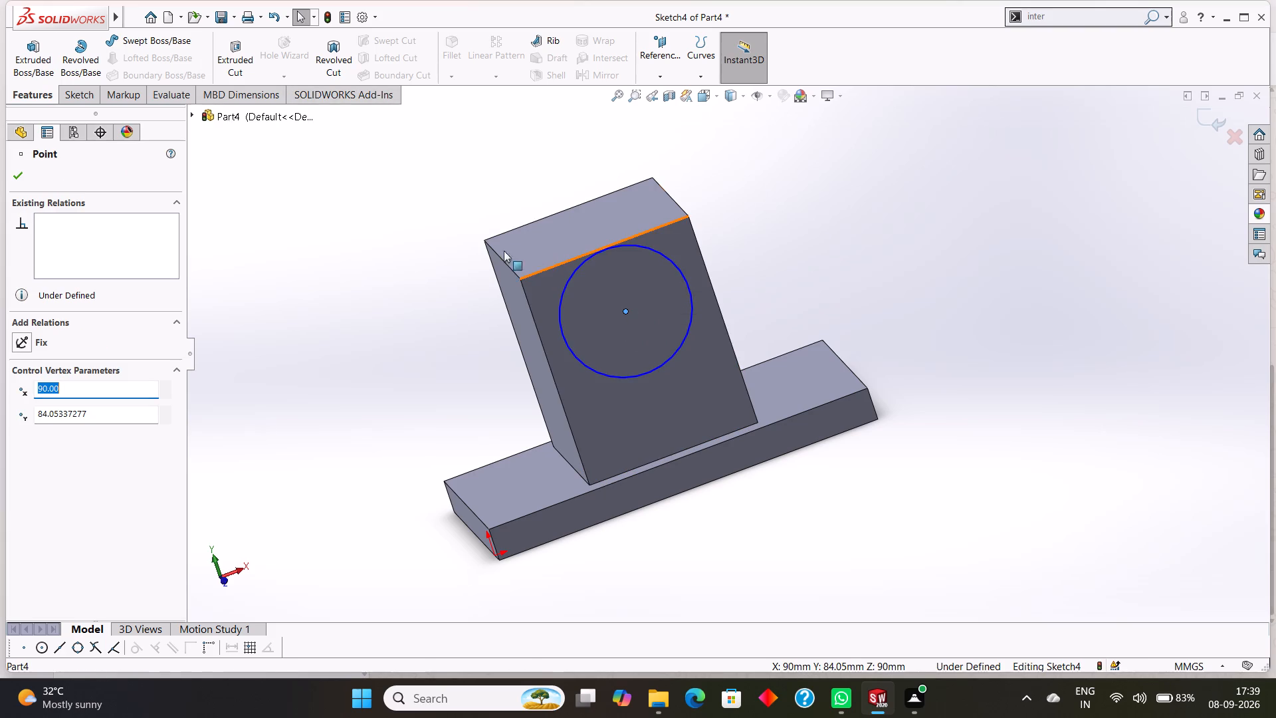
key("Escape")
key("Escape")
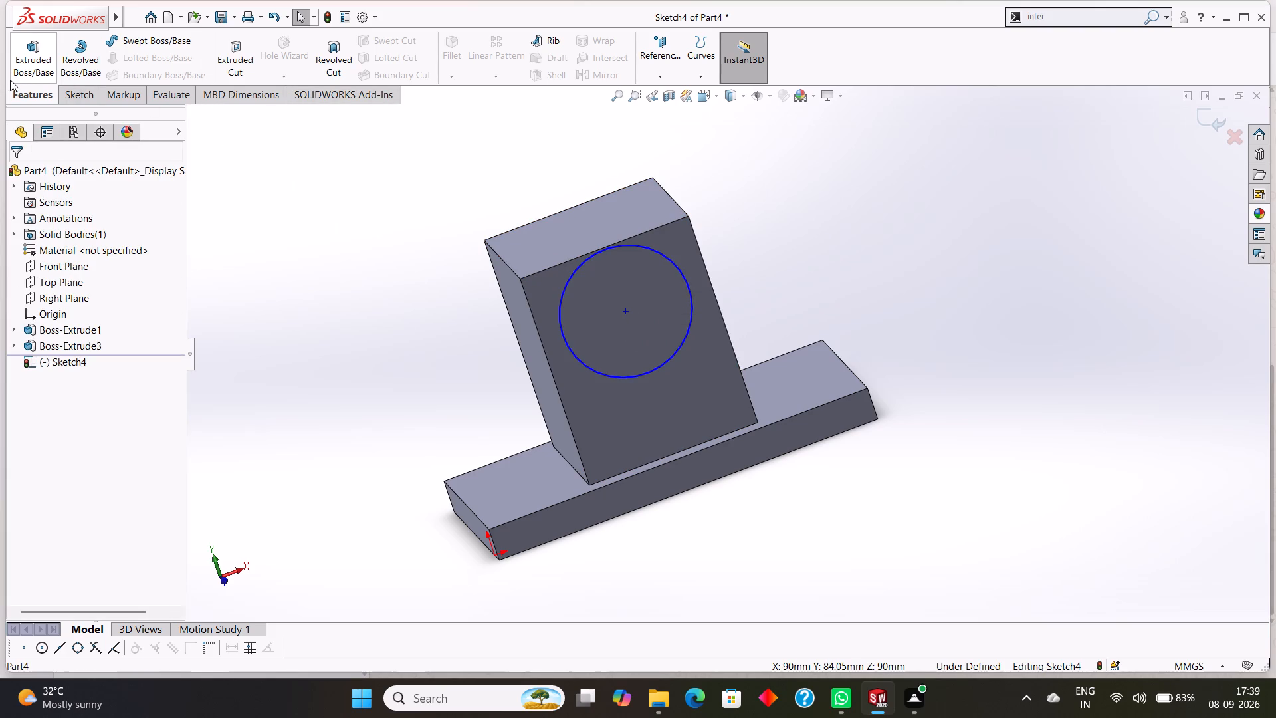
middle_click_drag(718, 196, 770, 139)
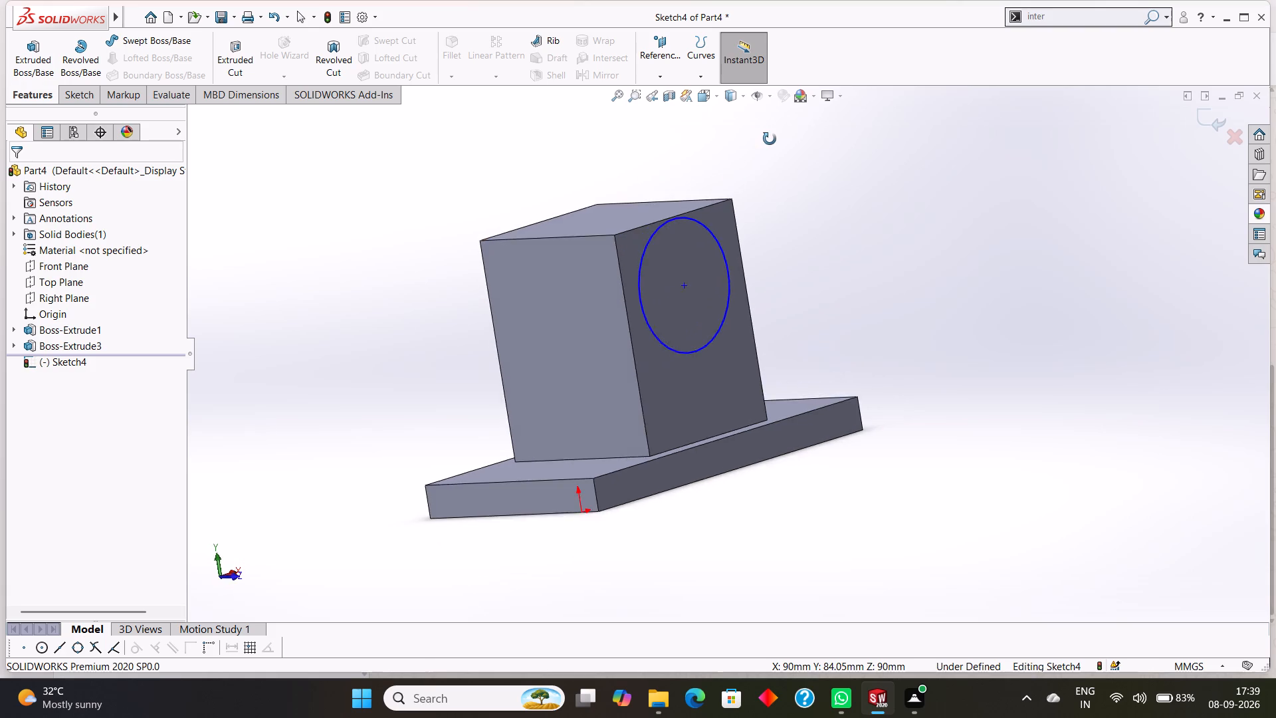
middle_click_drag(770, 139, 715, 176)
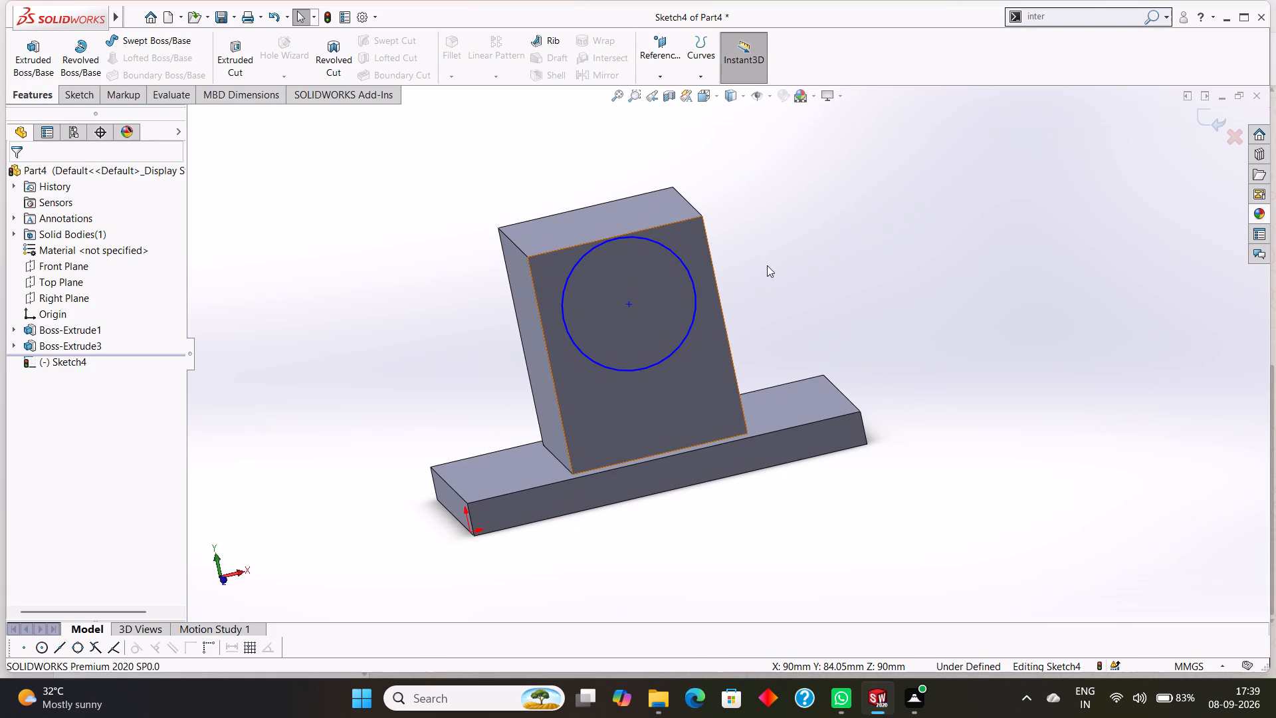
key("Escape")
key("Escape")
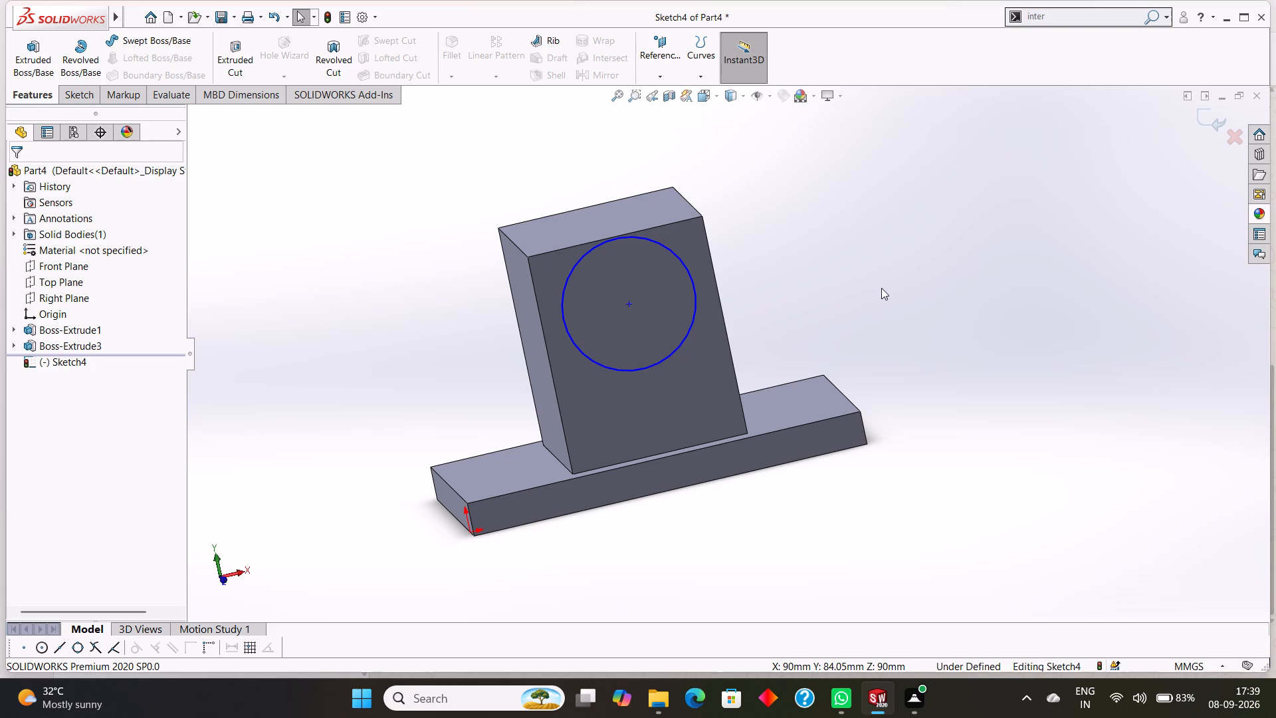
Undo the front-face circle sketch and the upright block's extrusion, going back to editing the dimensioned rectangle sketch.
key("ctrl+z")
key("ctrl+z")
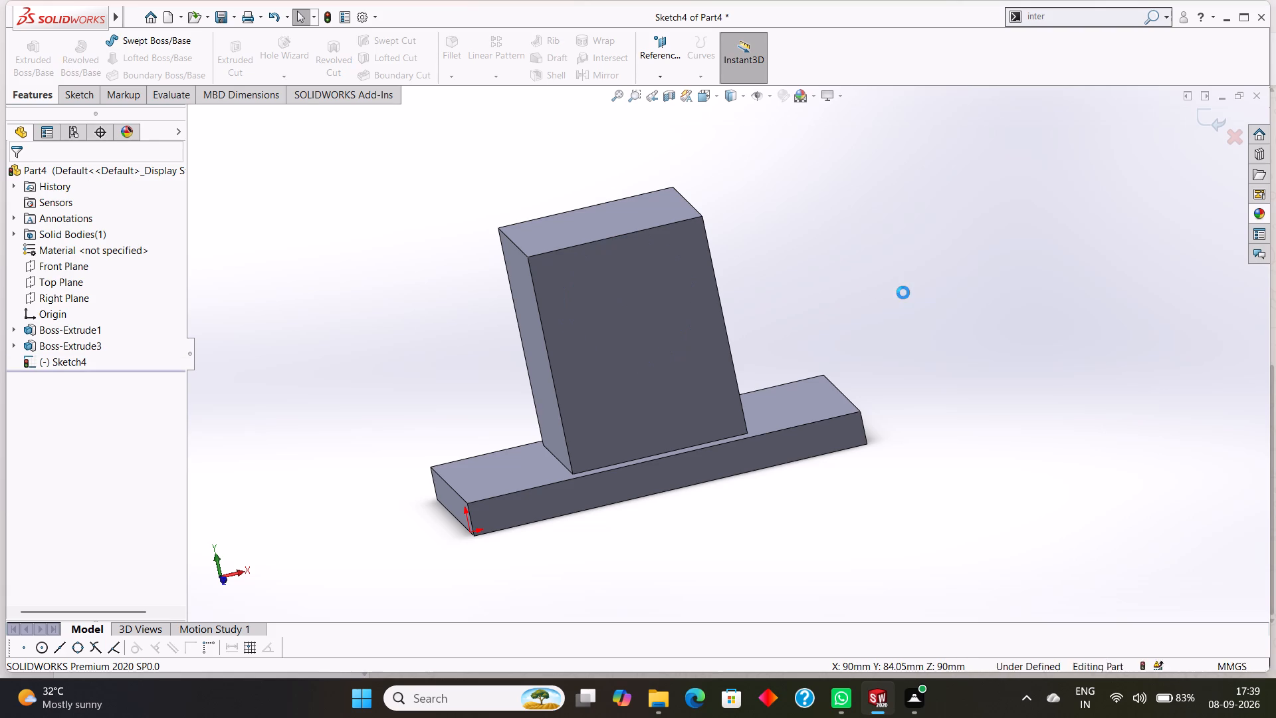
key("ctrl+z")
key("ctrl+z")
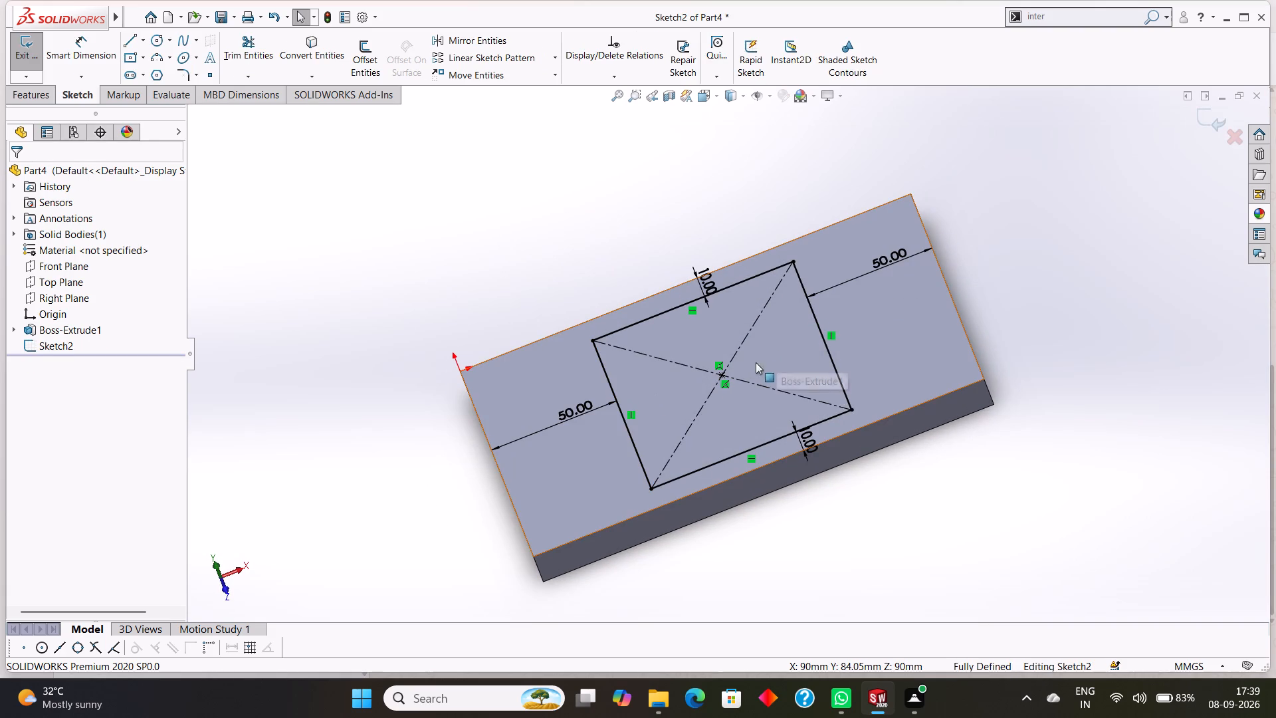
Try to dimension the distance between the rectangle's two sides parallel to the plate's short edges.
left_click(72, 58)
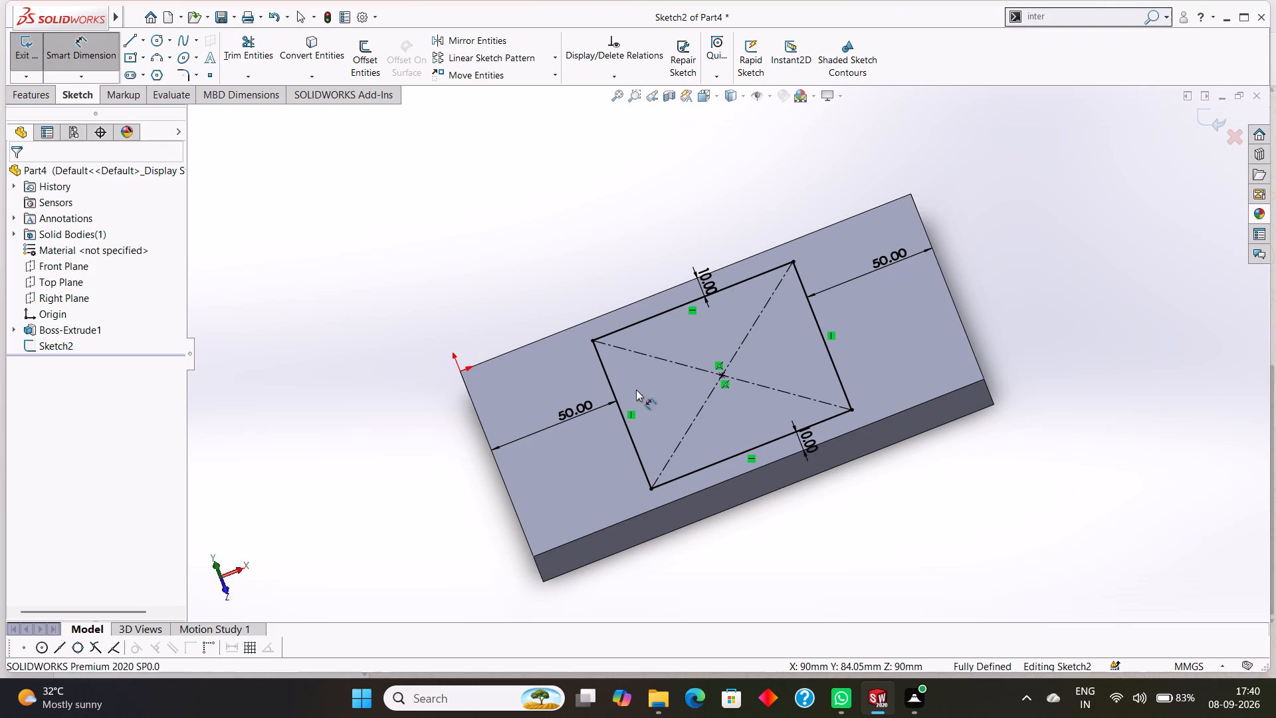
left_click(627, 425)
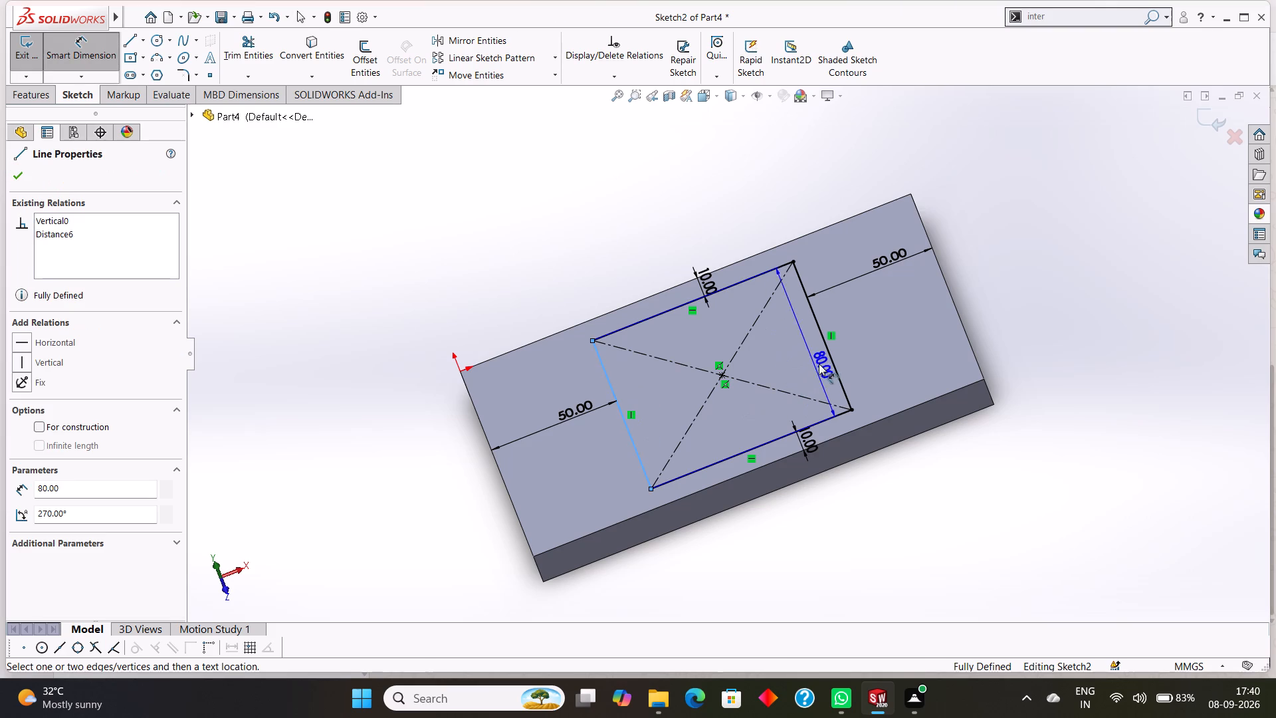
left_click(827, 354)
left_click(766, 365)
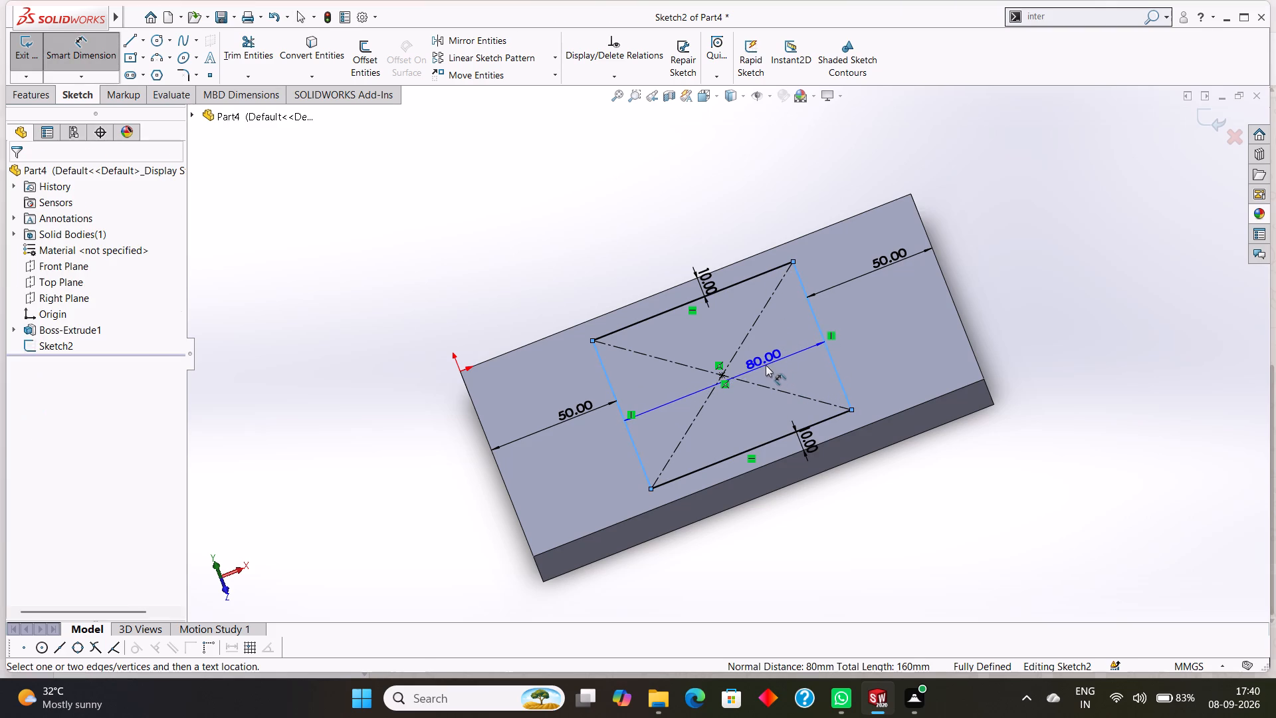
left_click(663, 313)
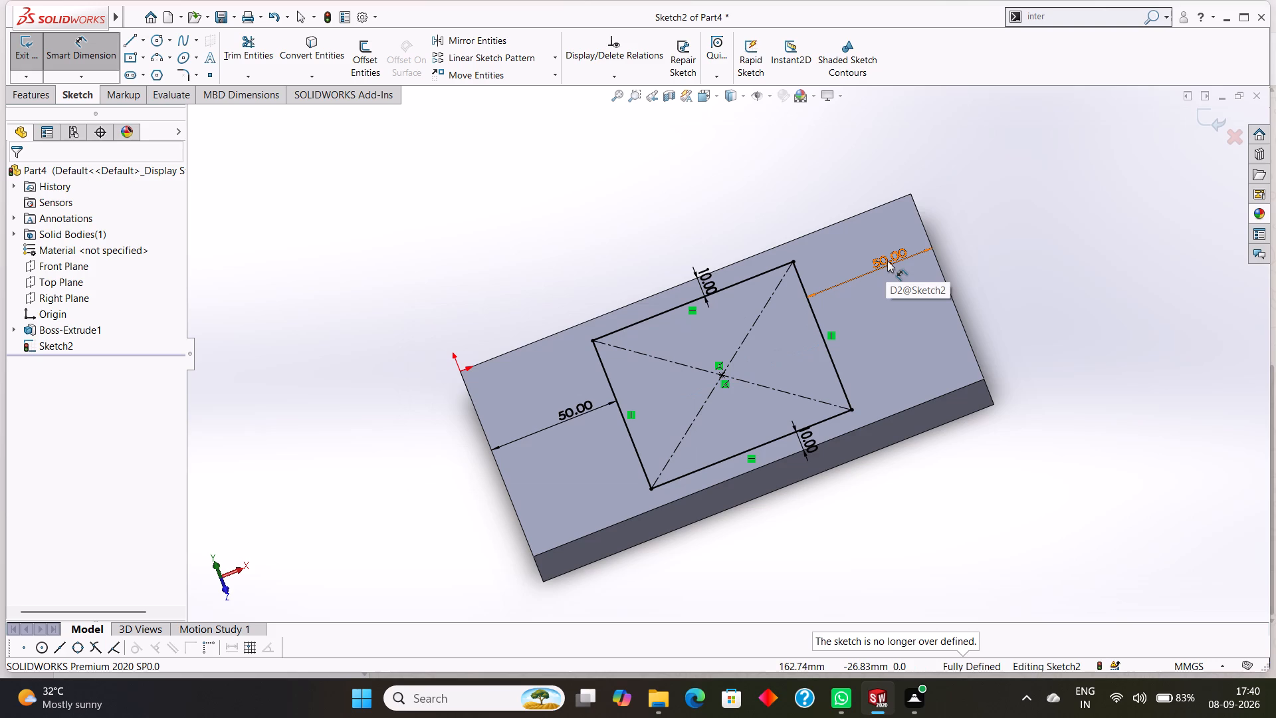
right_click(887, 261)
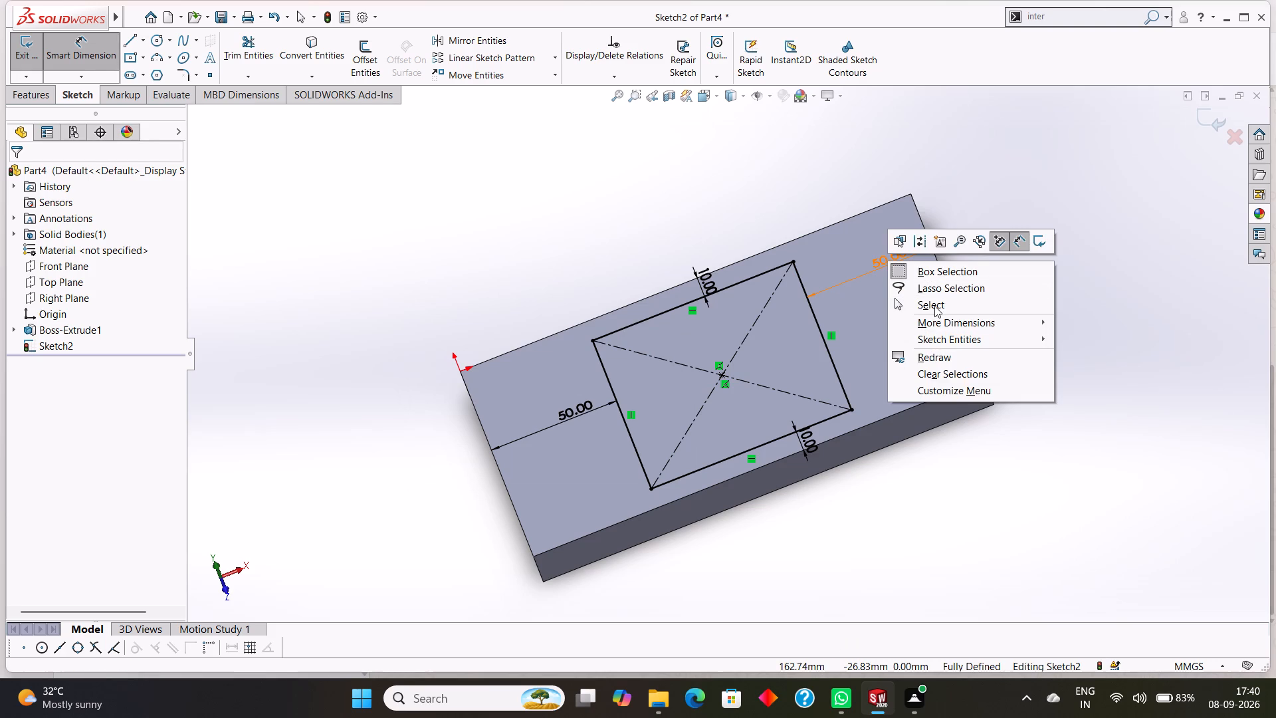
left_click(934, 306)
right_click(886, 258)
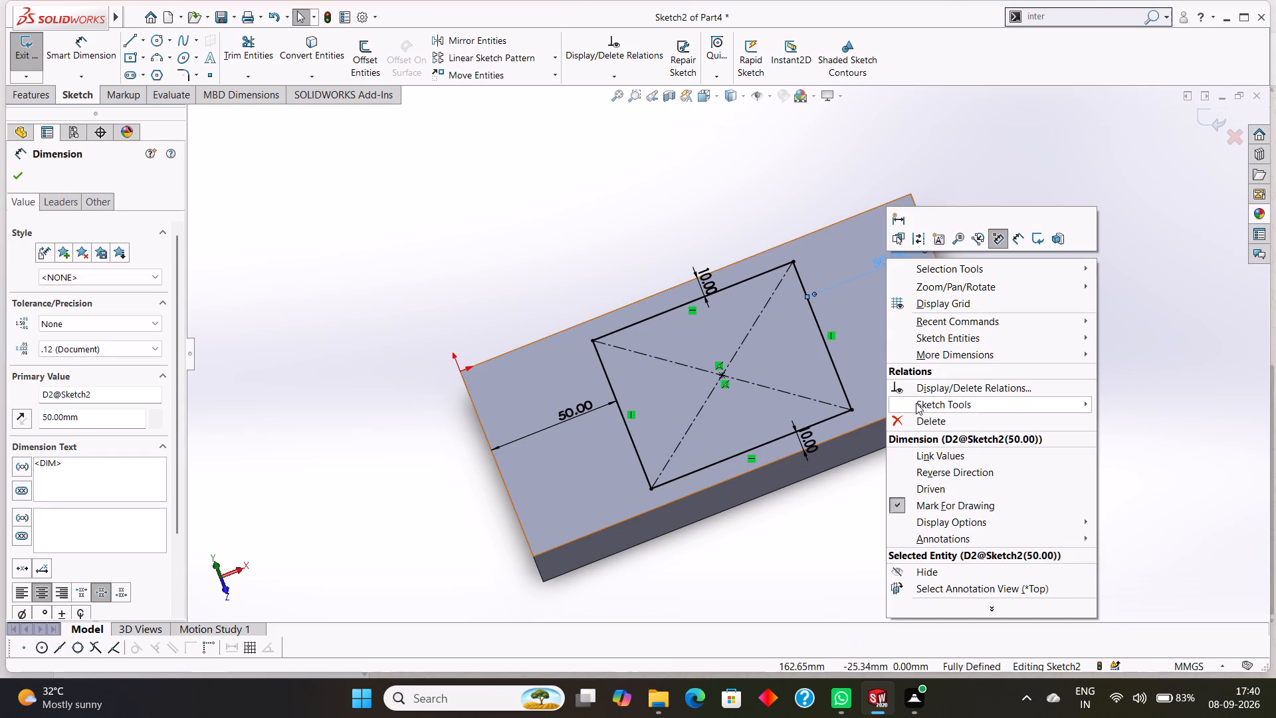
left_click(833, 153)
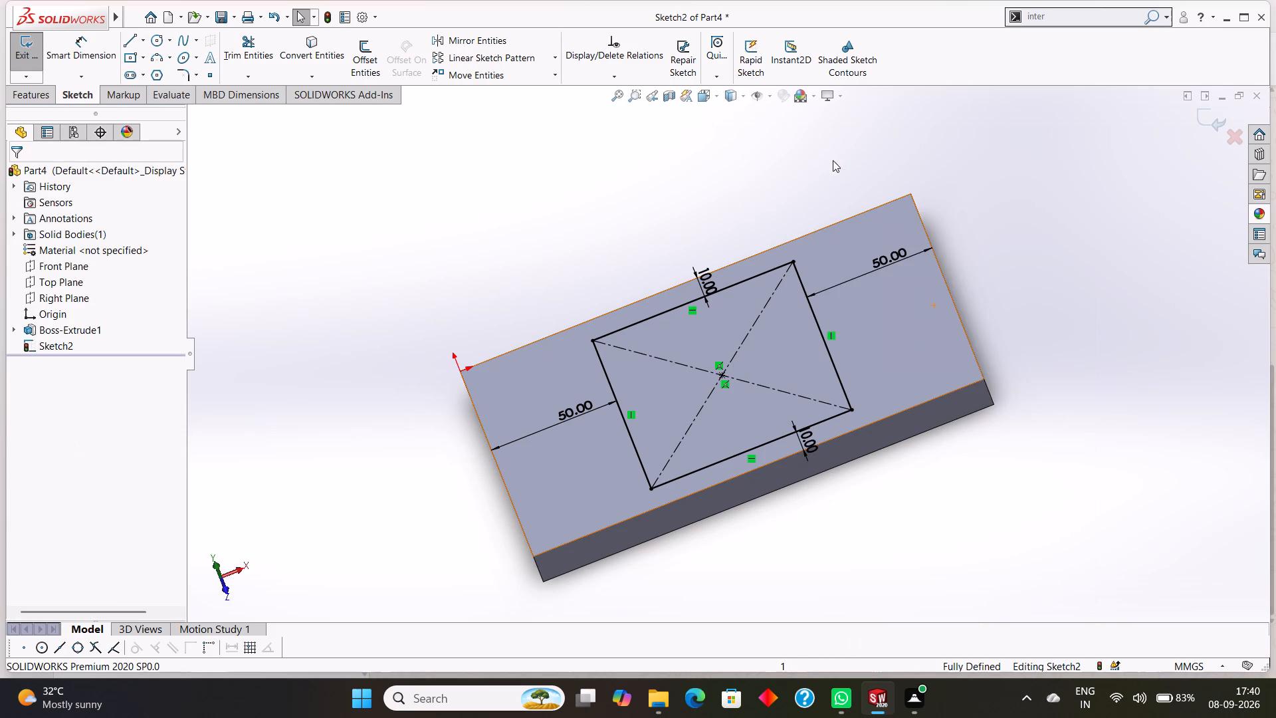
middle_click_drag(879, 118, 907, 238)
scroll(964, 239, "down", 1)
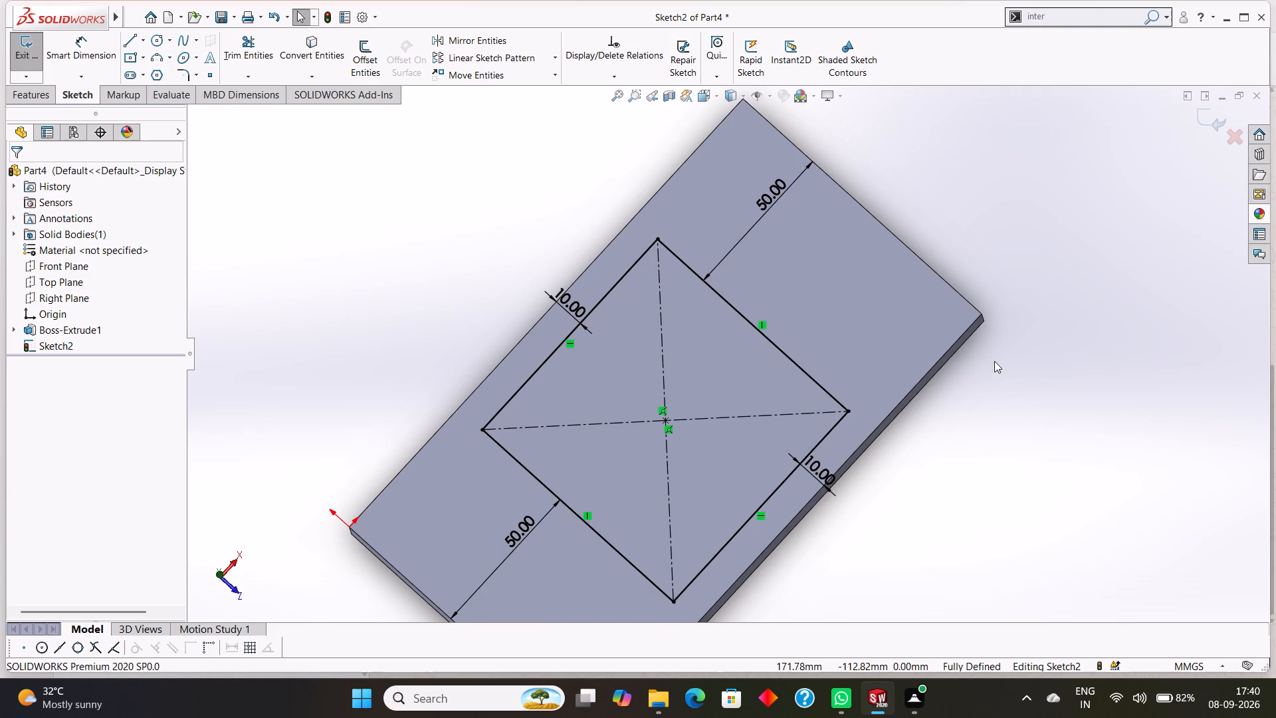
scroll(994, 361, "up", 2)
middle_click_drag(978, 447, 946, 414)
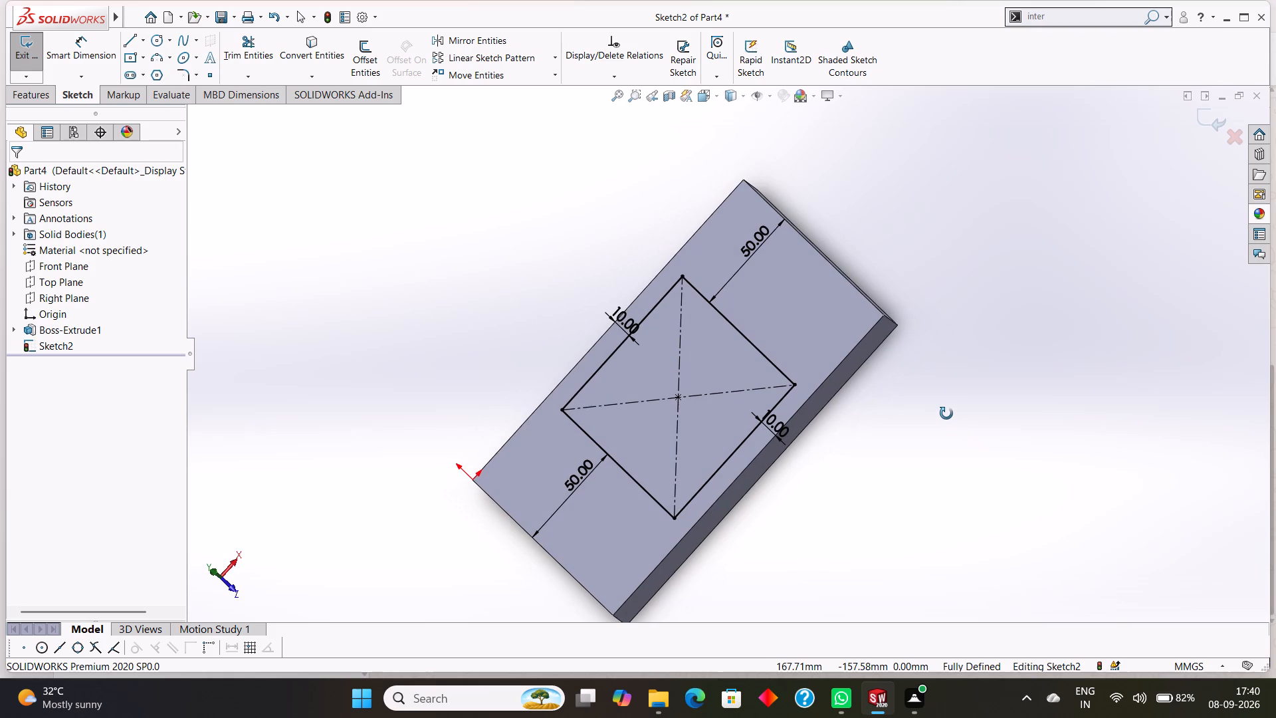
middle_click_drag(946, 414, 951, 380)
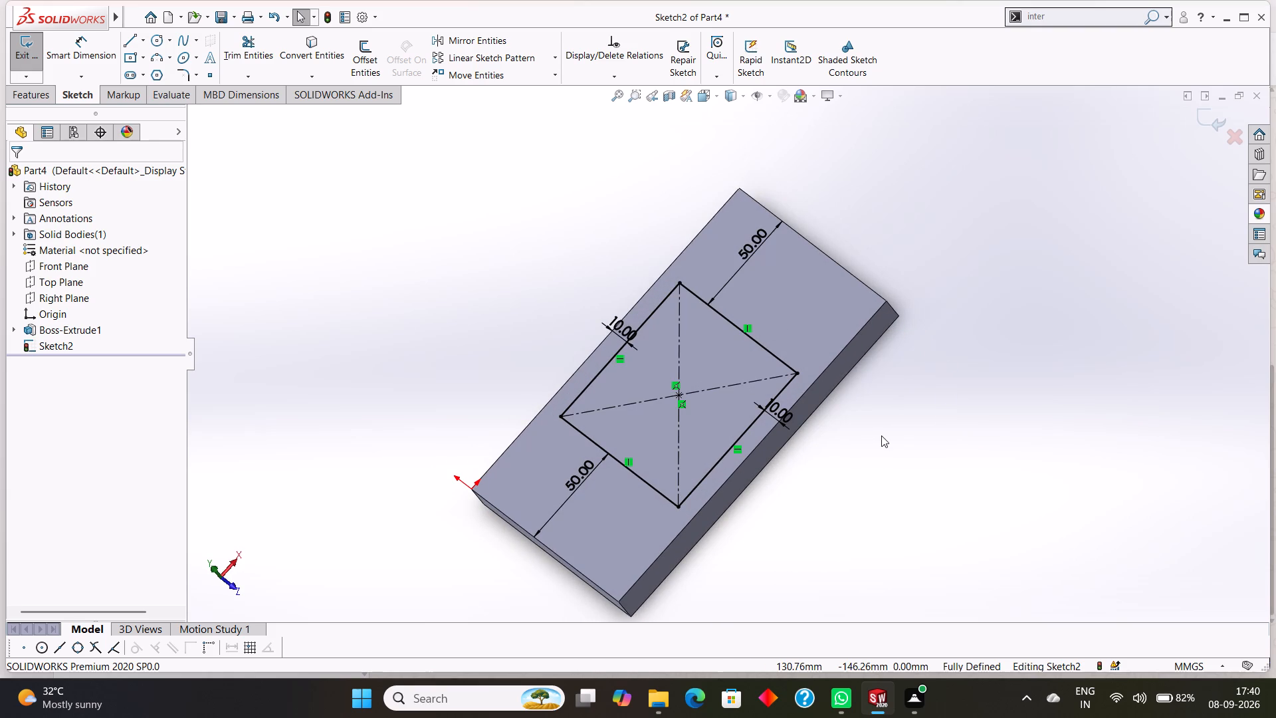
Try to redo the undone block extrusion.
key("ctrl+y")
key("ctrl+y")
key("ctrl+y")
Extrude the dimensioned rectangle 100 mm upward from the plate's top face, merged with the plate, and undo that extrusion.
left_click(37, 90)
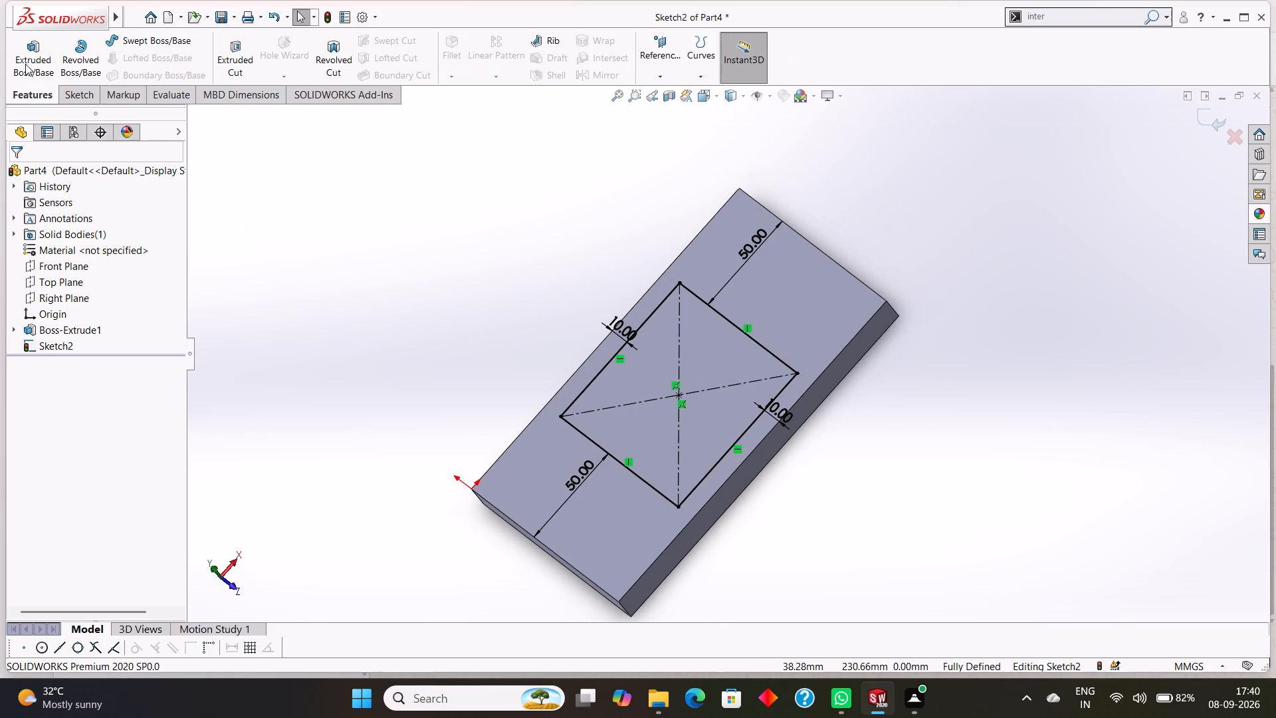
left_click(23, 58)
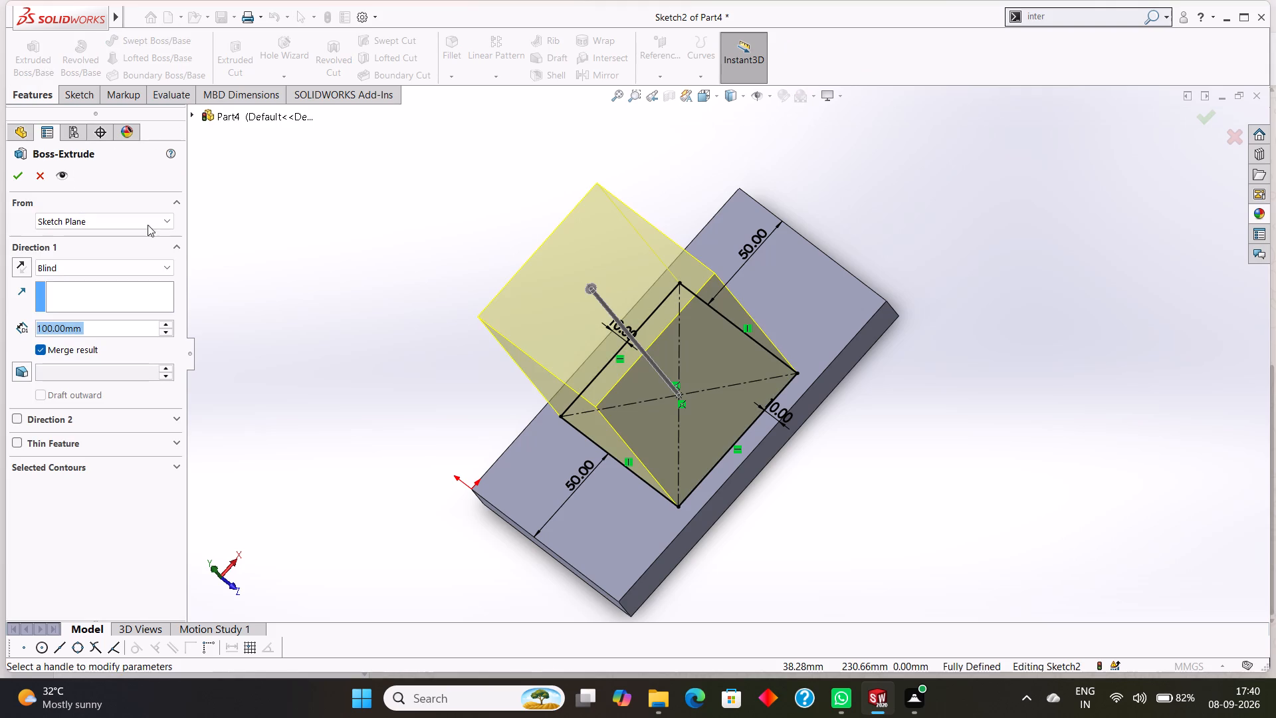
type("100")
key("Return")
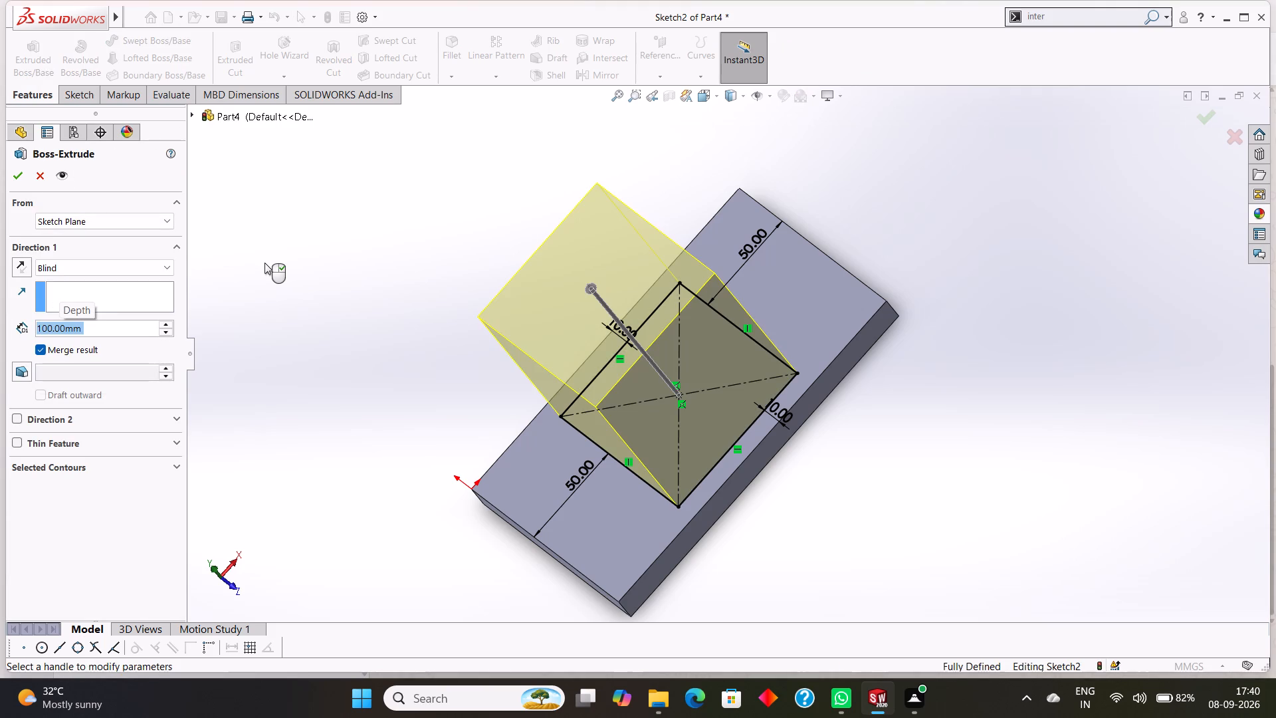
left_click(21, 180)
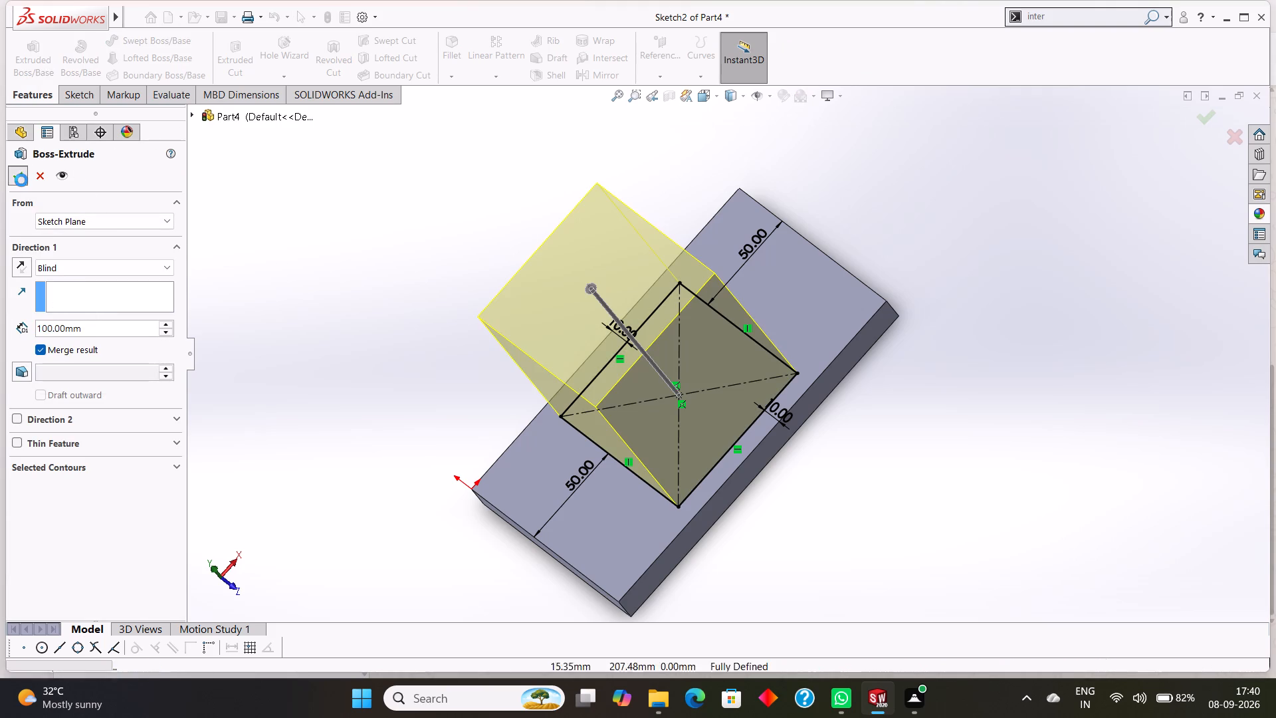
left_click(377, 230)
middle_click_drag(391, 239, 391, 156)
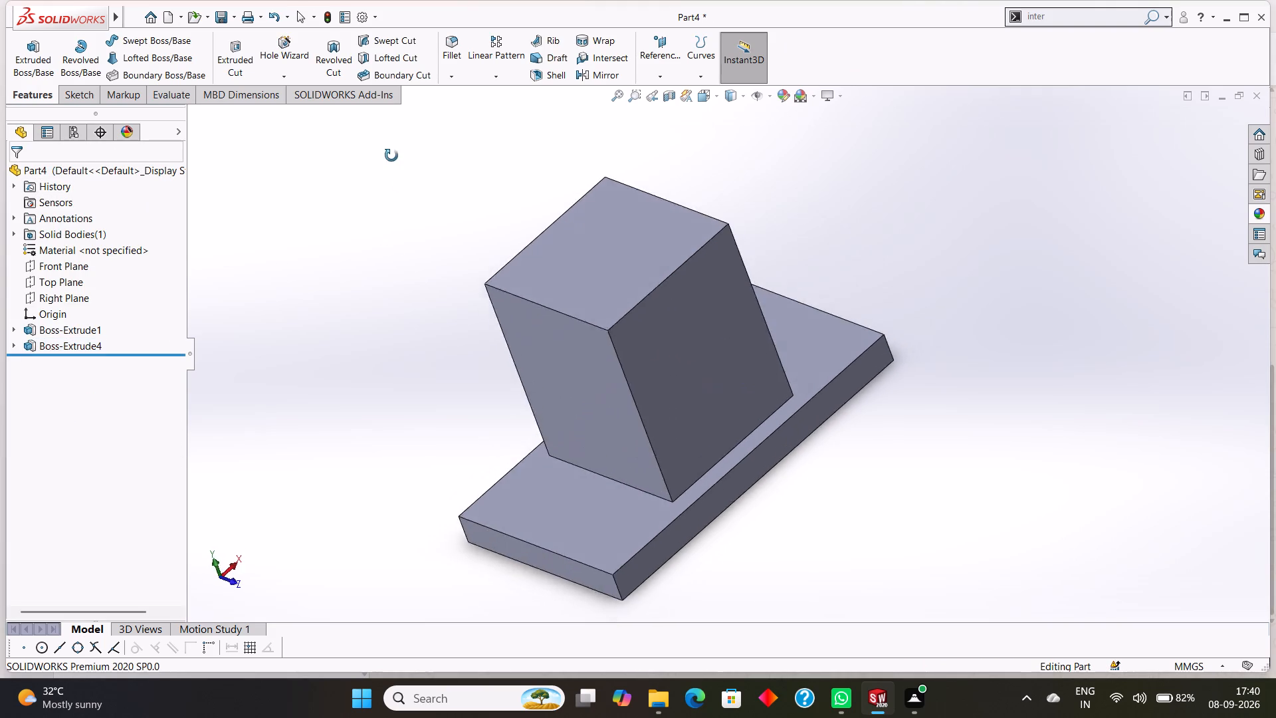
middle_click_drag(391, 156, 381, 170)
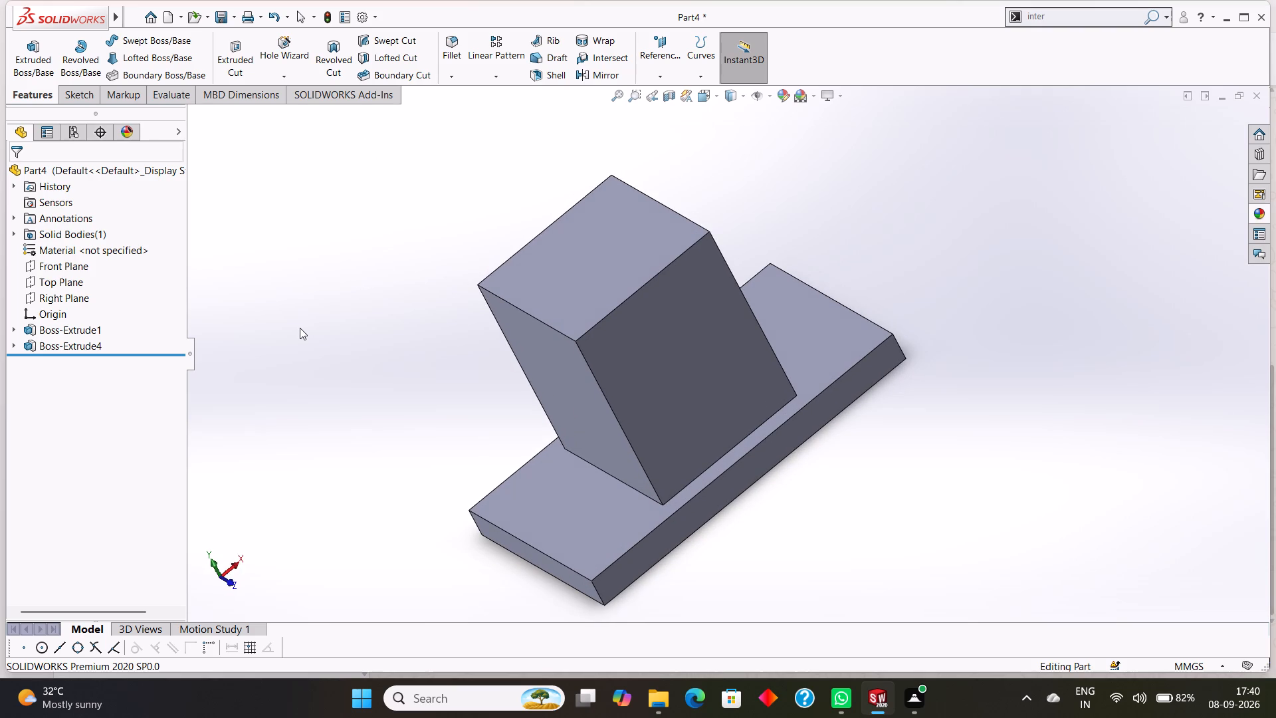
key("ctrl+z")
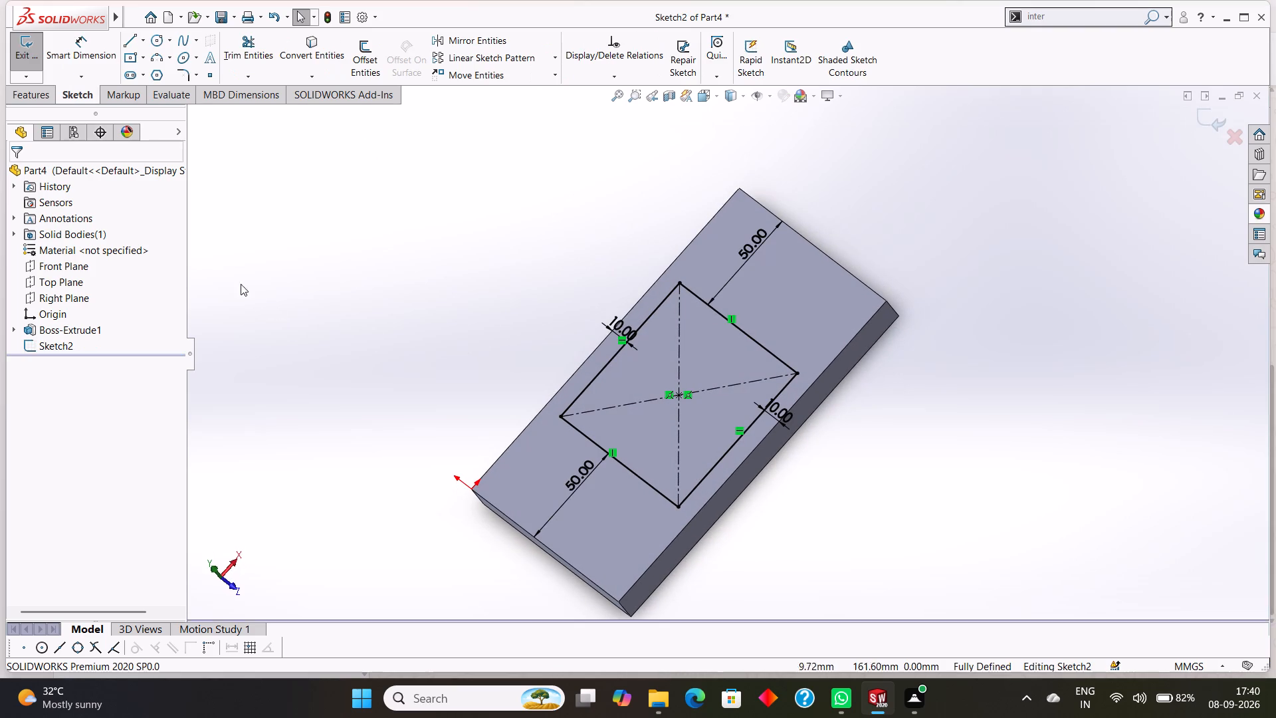
Extrude the dimensioned rectangle 100 mm upward from the plate's top face, with the result merged into the plate.
left_click(51, 98)
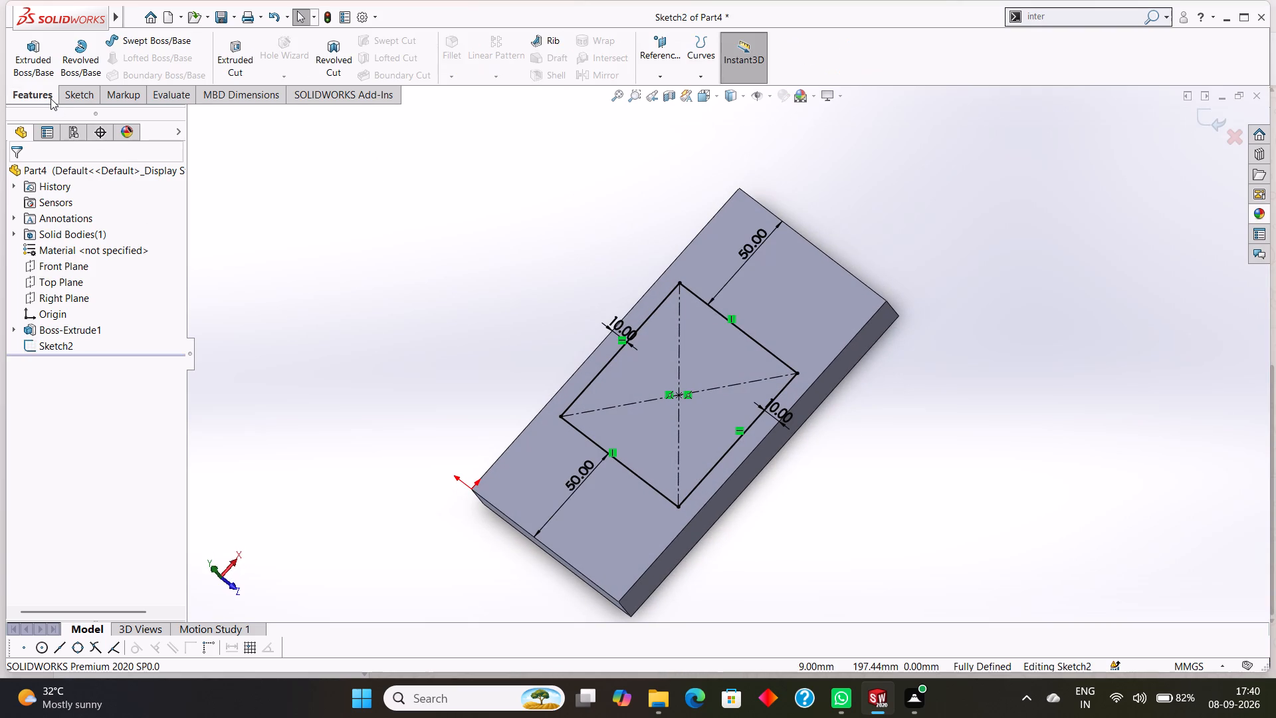
left_click(42, 60)
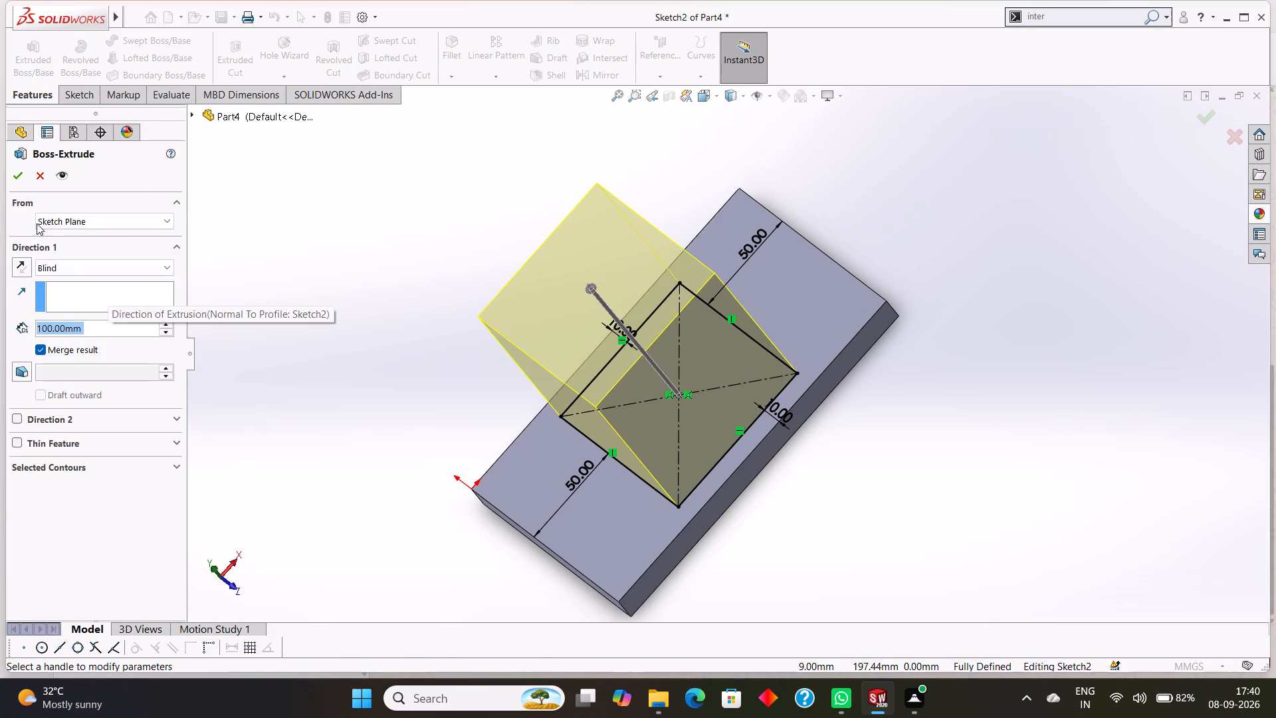
left_click(26, 174)
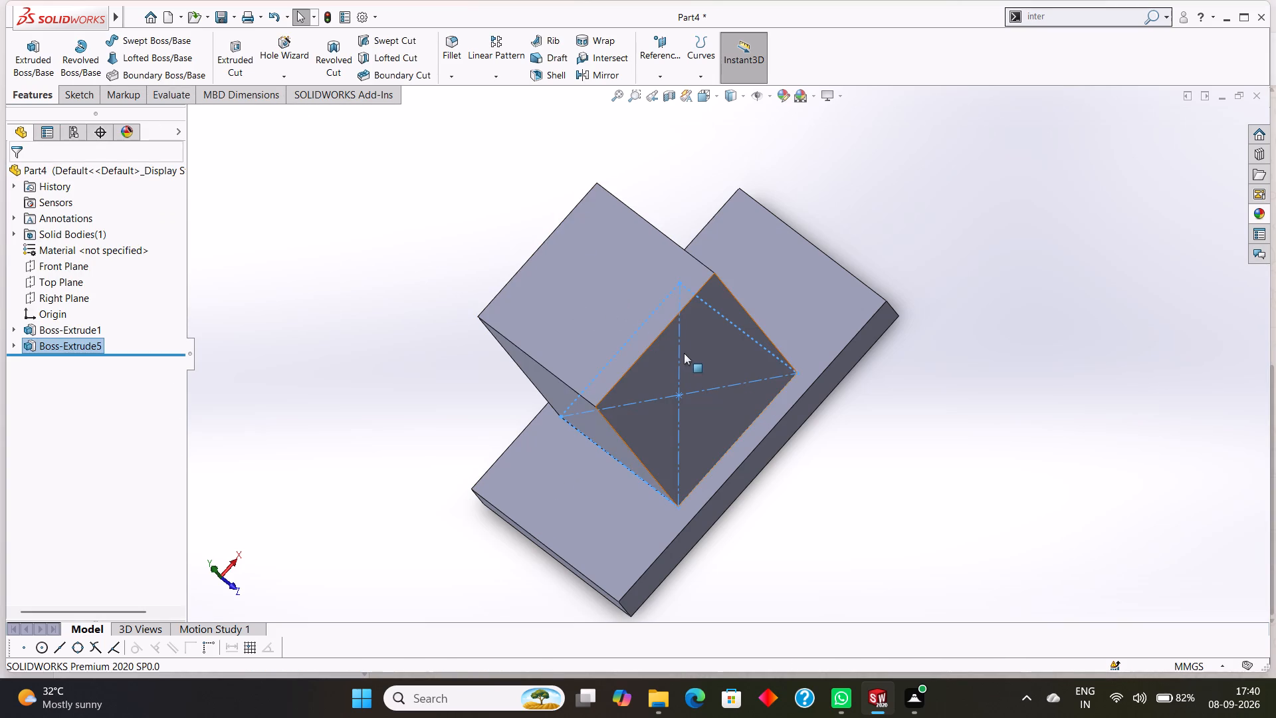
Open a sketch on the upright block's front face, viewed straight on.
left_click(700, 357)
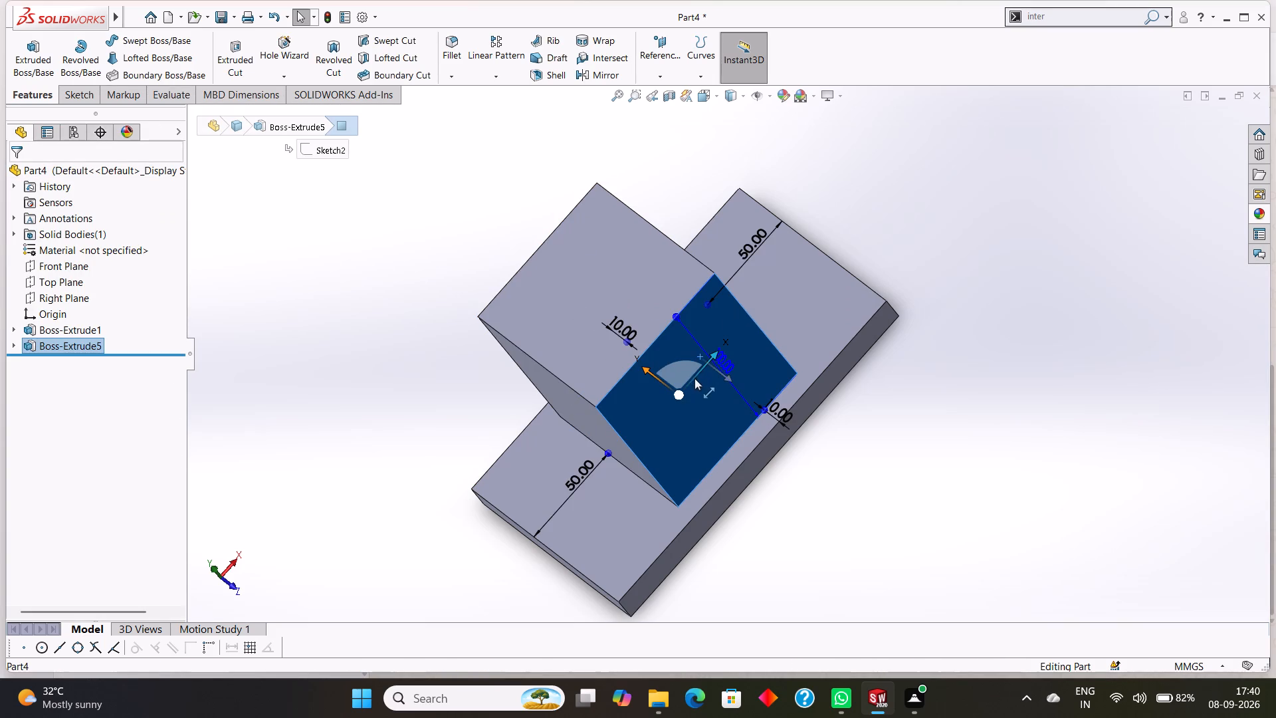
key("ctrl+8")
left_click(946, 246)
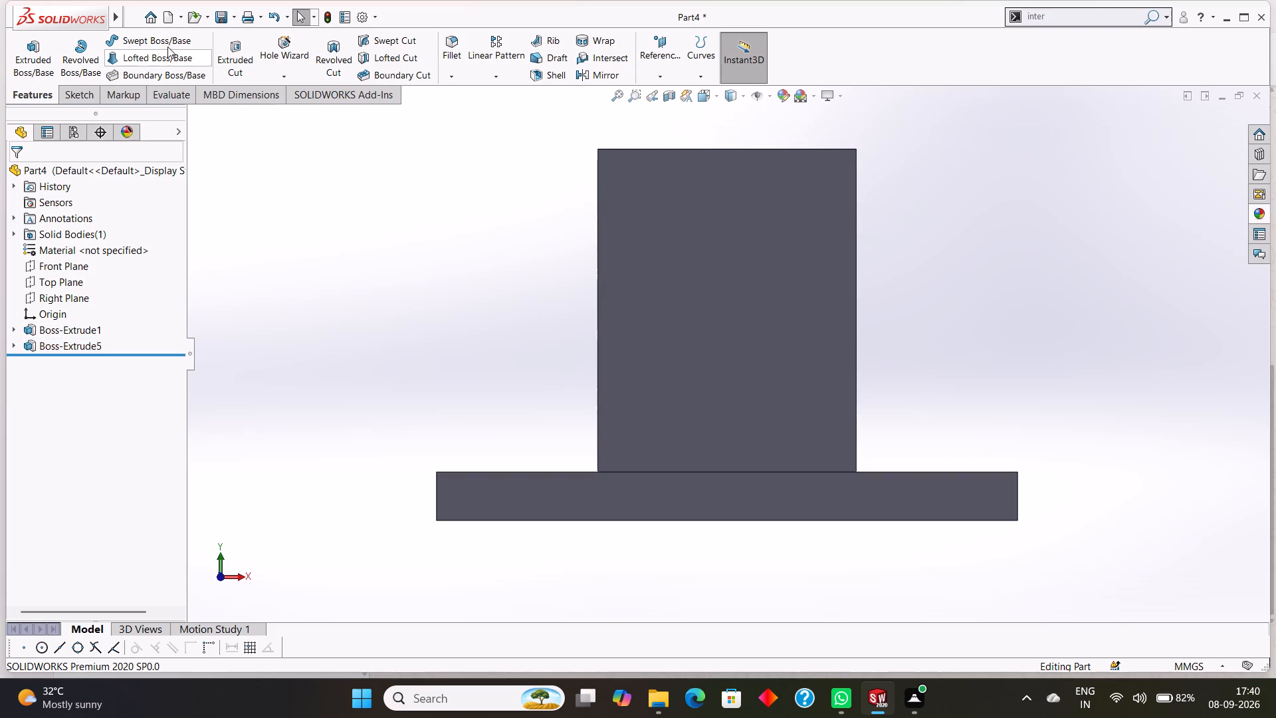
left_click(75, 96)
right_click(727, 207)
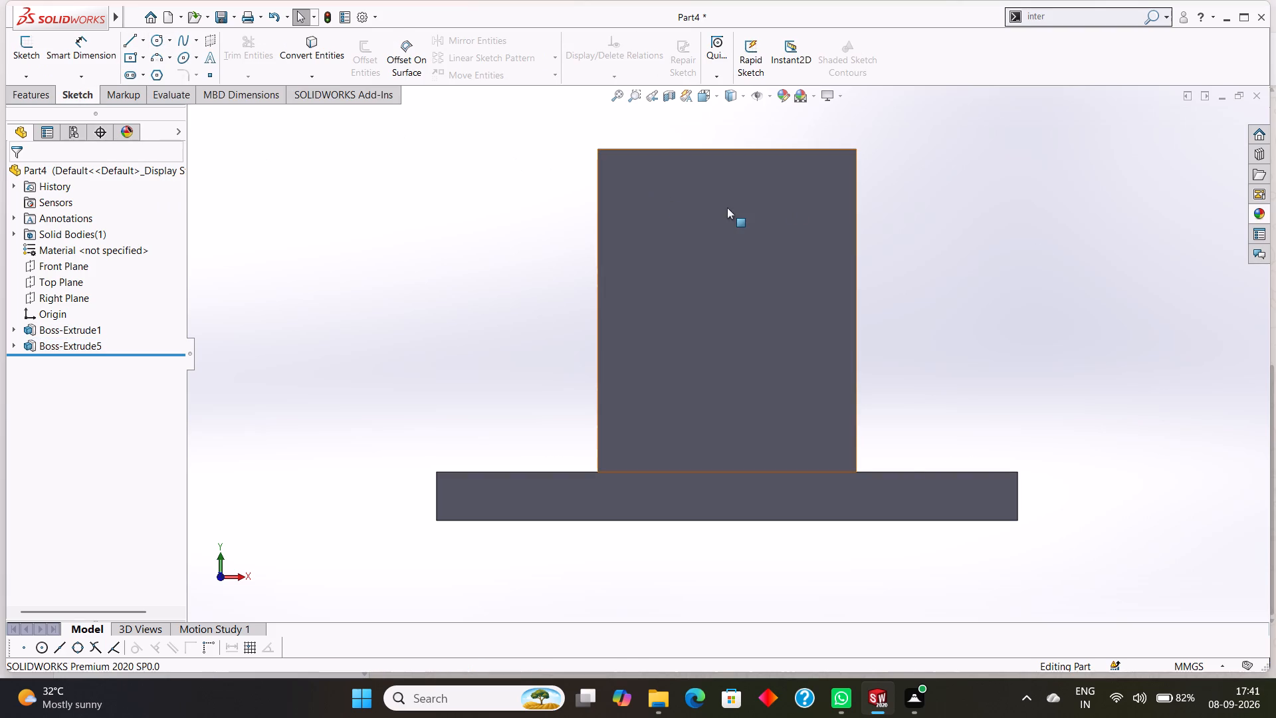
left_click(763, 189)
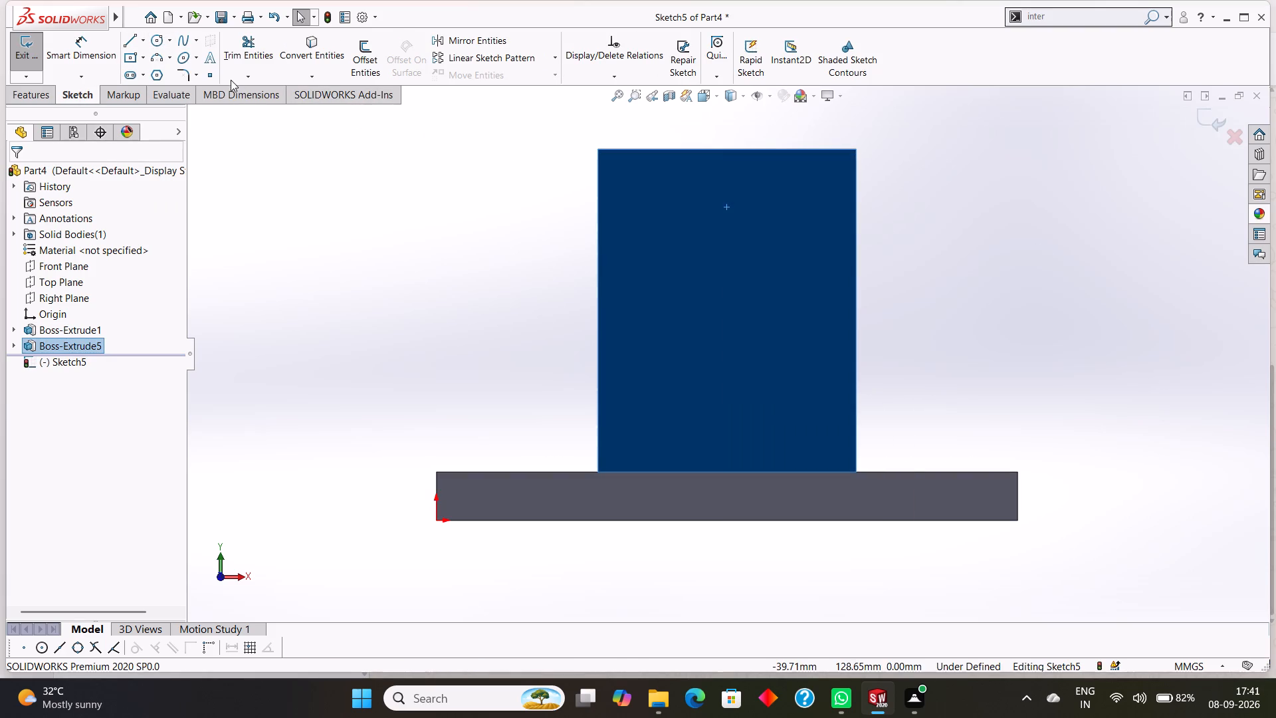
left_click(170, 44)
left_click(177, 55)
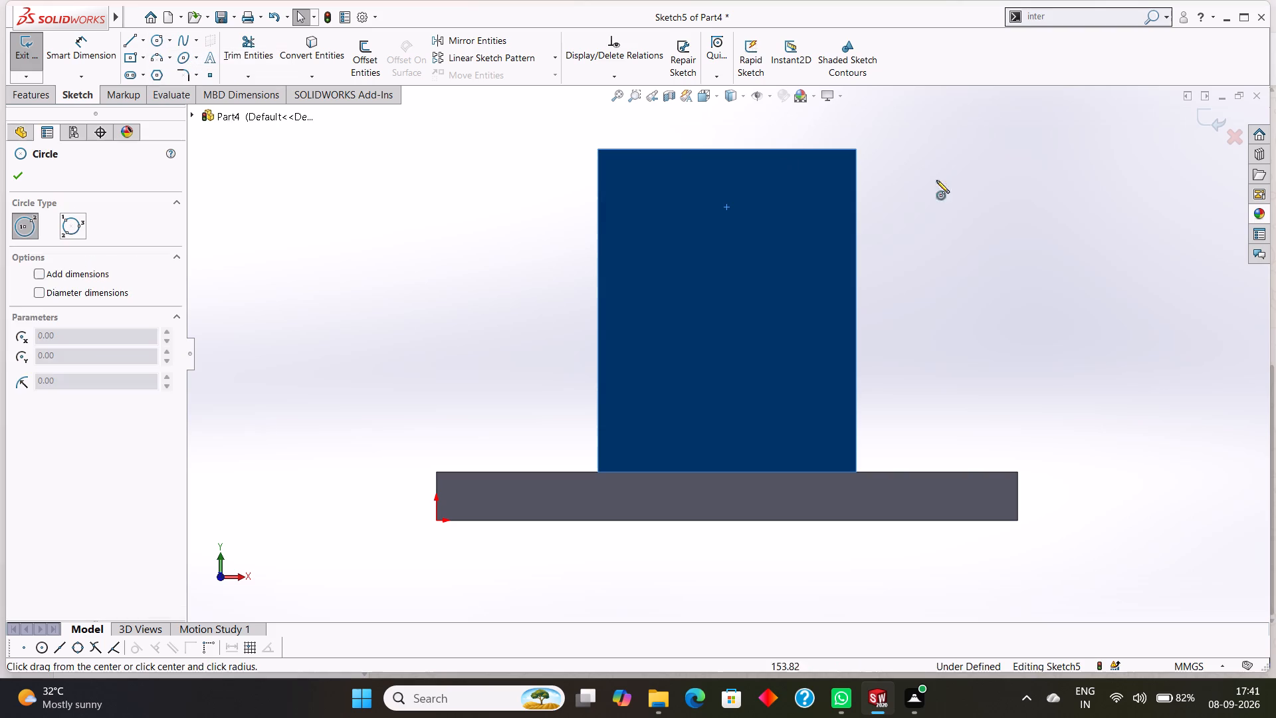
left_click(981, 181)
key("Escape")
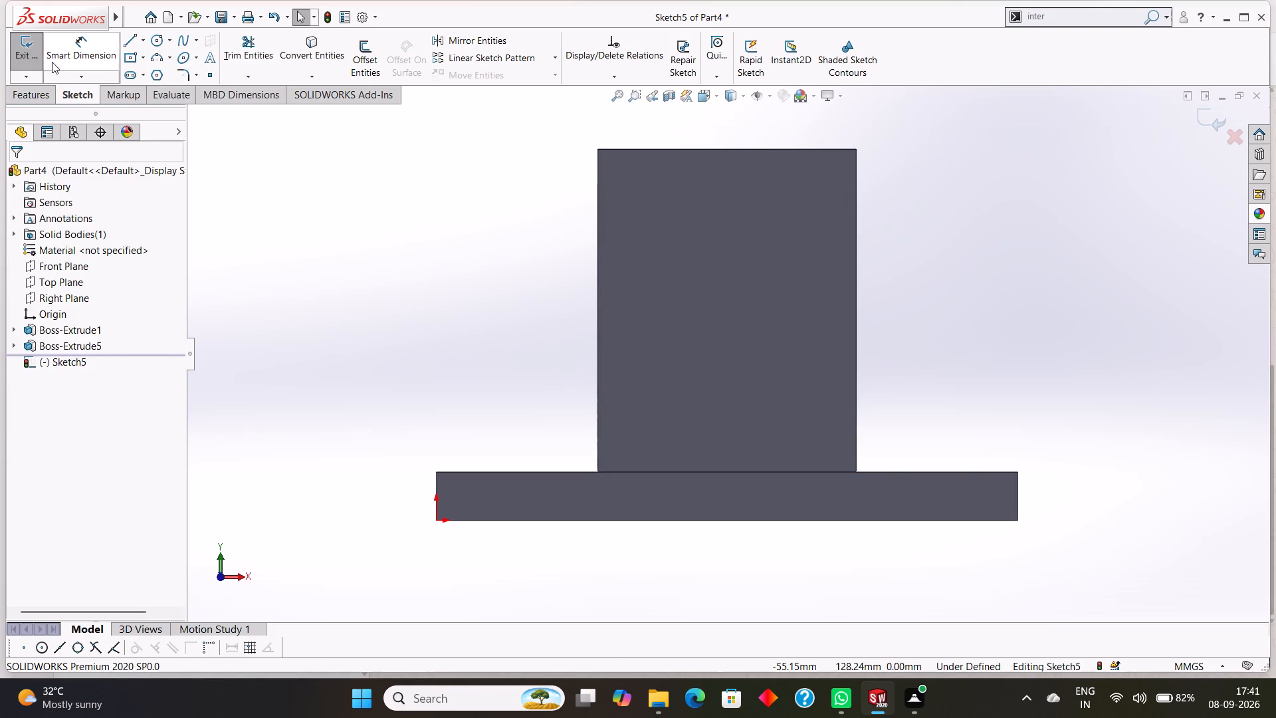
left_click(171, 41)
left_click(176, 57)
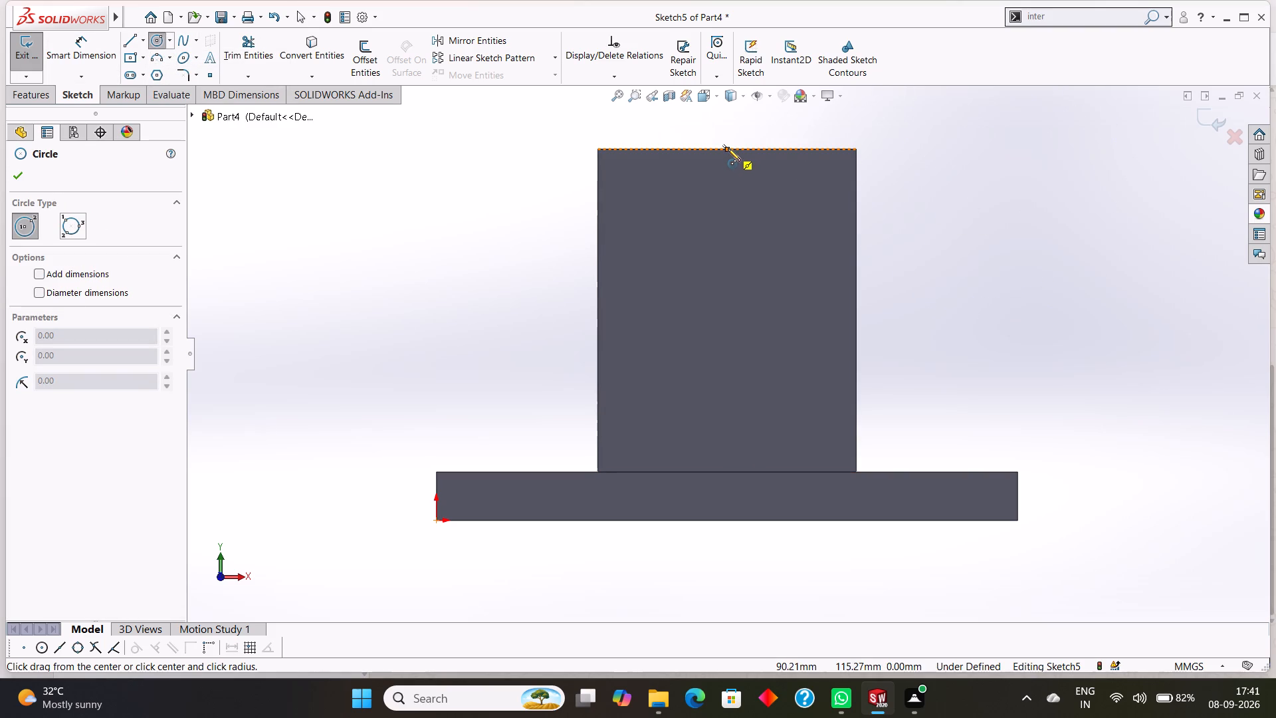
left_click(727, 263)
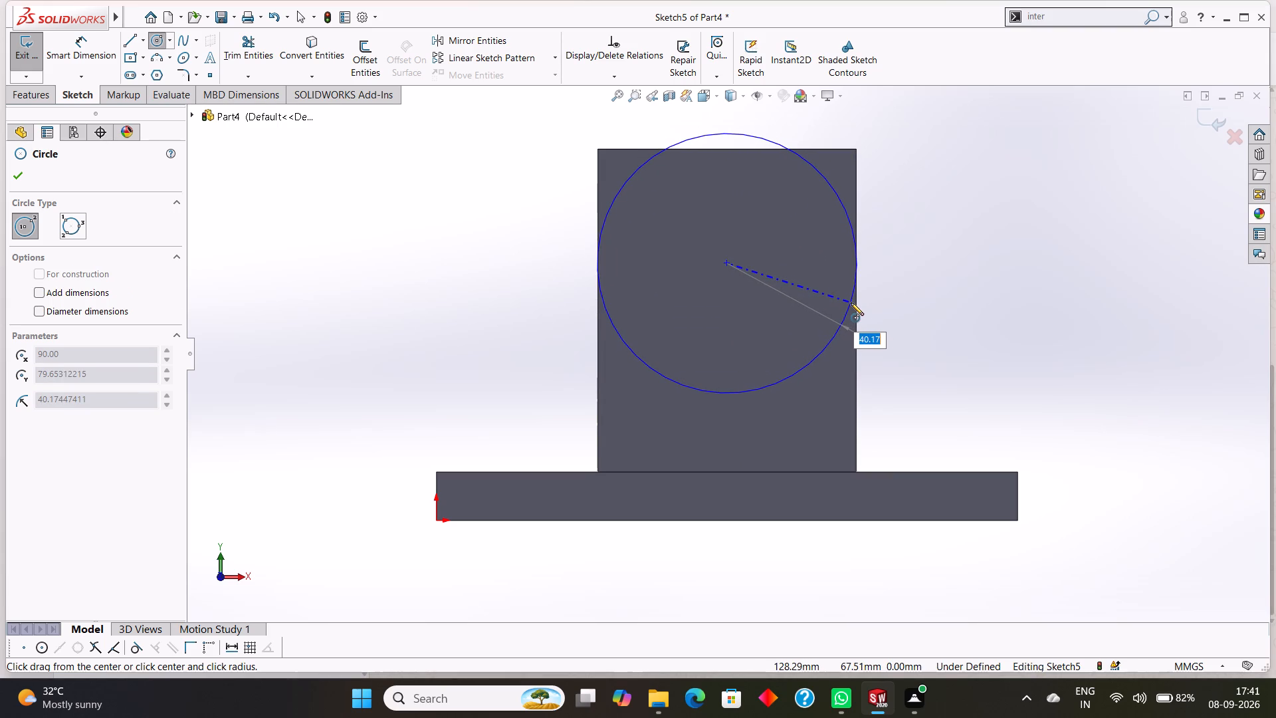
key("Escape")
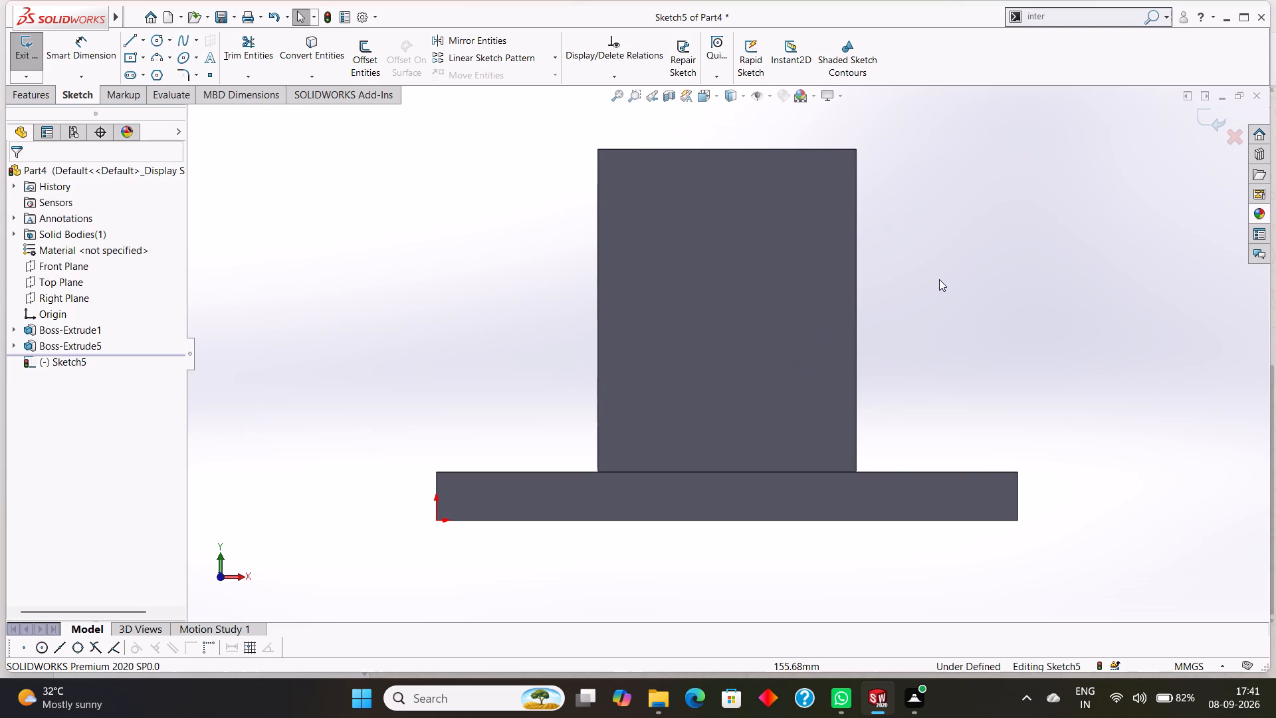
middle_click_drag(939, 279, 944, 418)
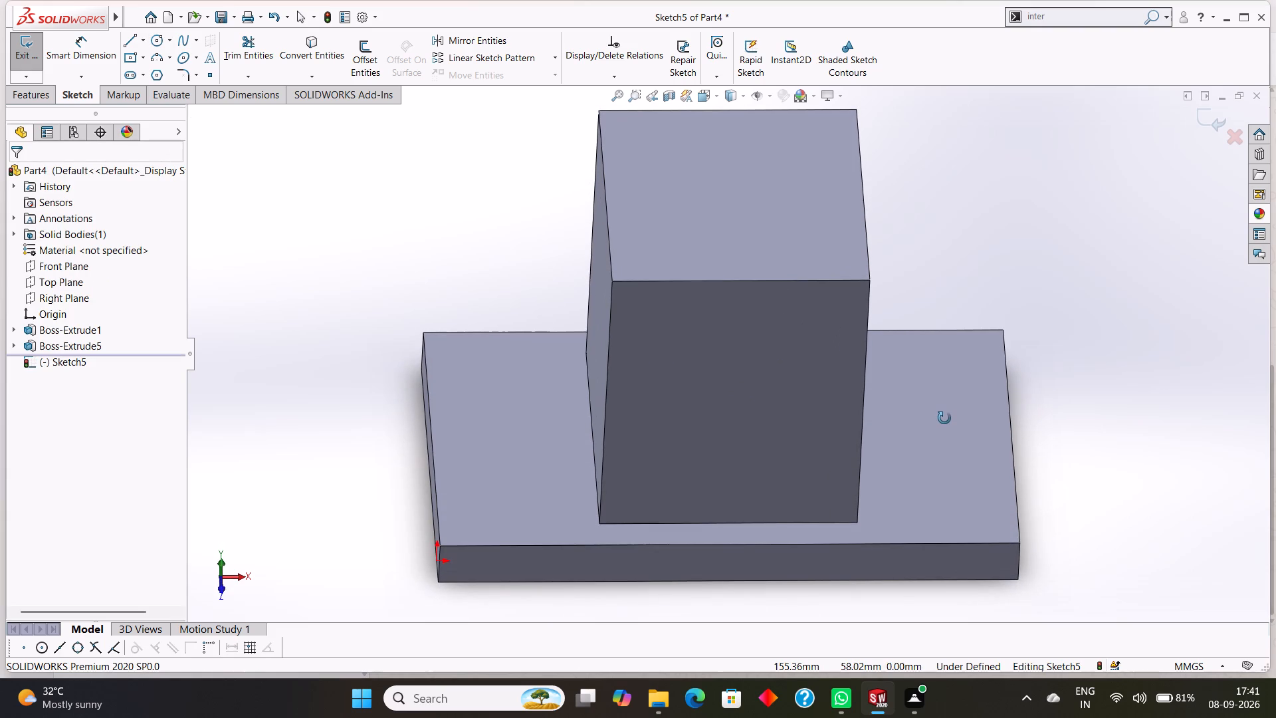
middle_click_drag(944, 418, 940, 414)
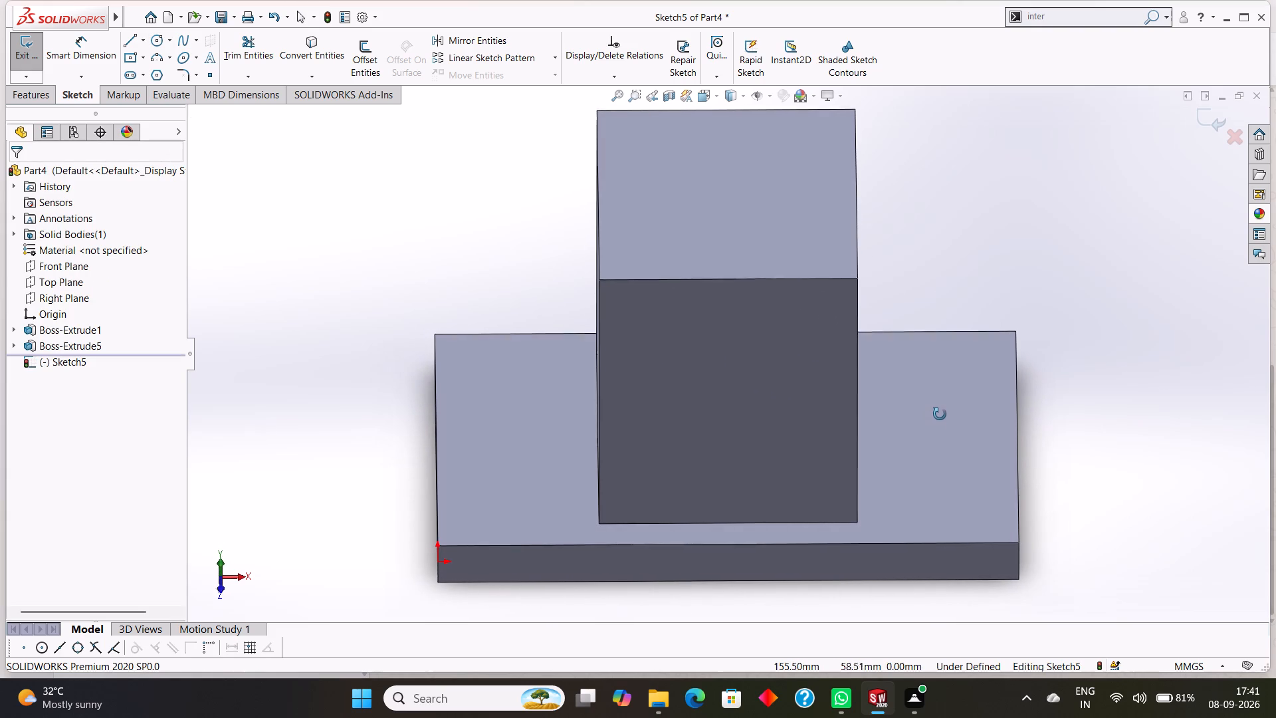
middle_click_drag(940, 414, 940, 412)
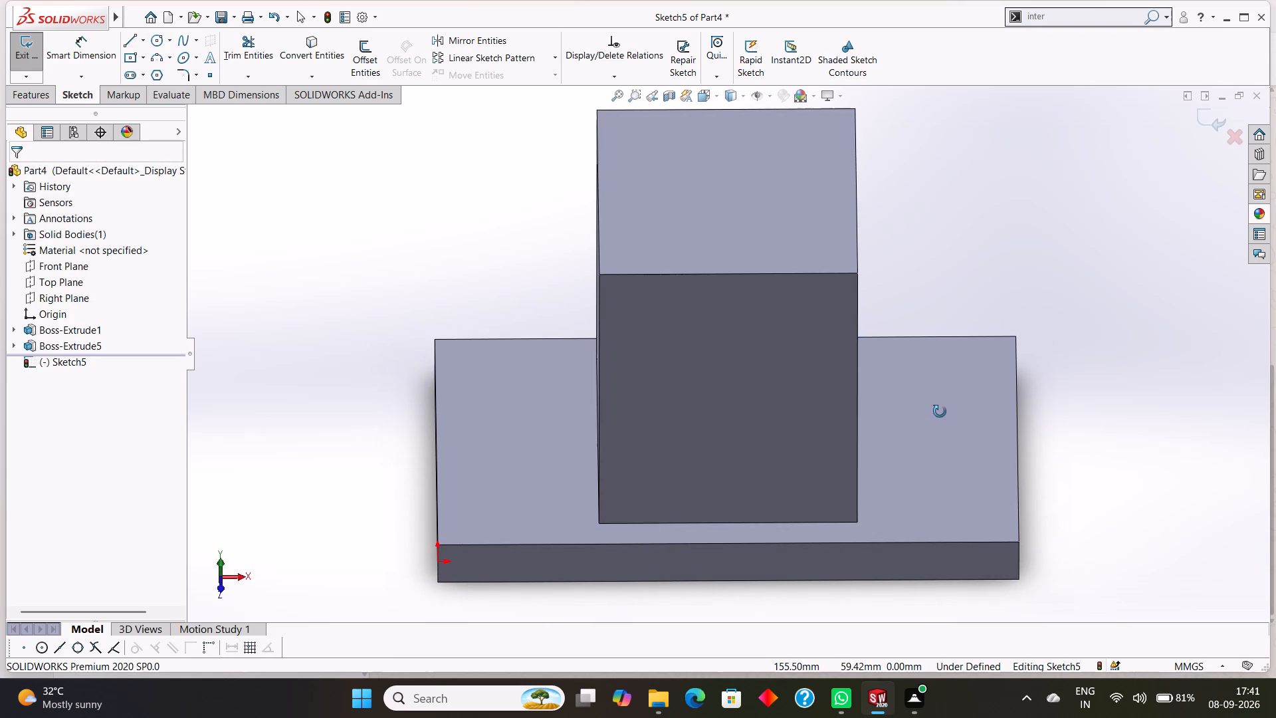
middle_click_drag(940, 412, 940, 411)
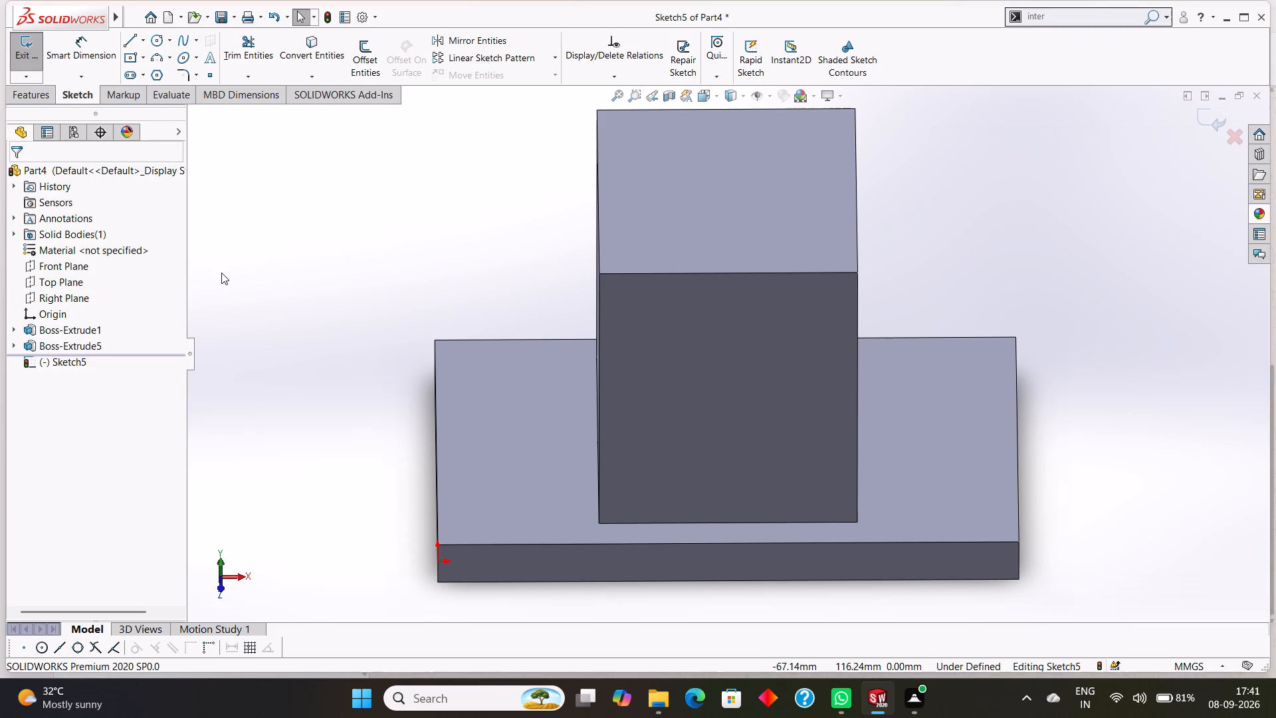
Undo the front-face sketch and the block extrusion, going back to editing the rectangle sketch on the plate's top face.
key("ctrl+z")
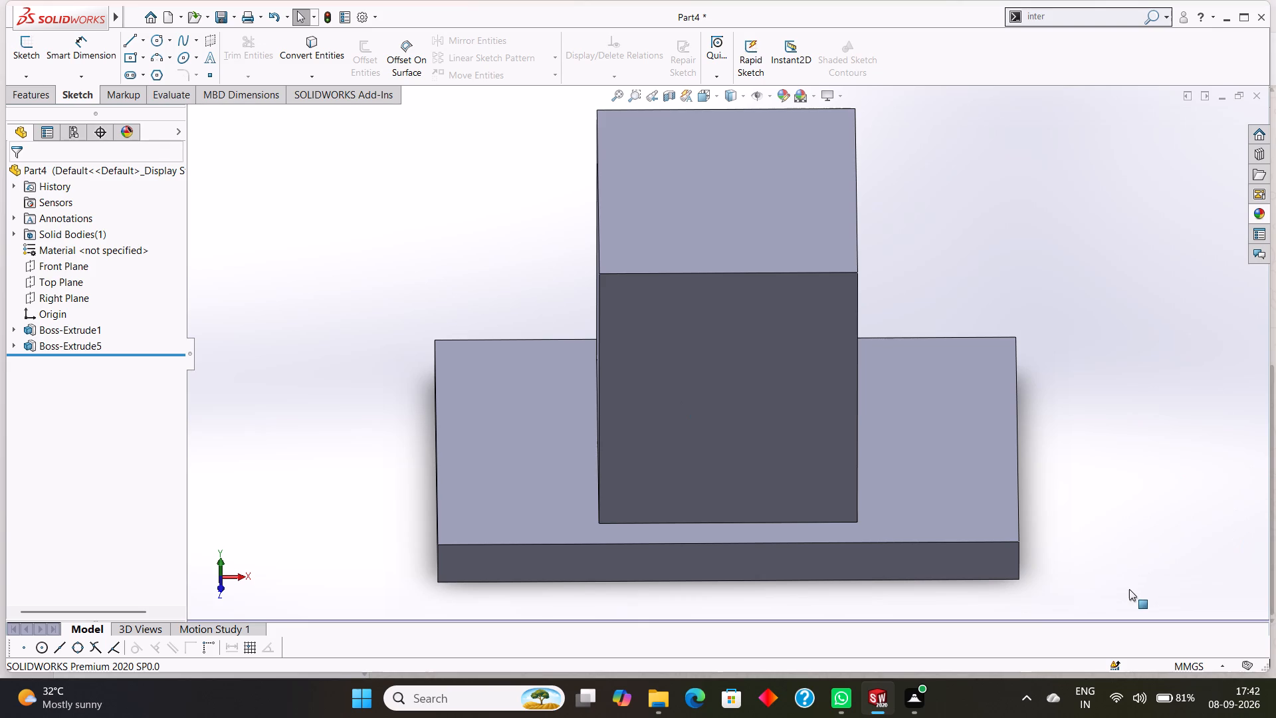
key("ctrl+z")
key("ctrl+z")
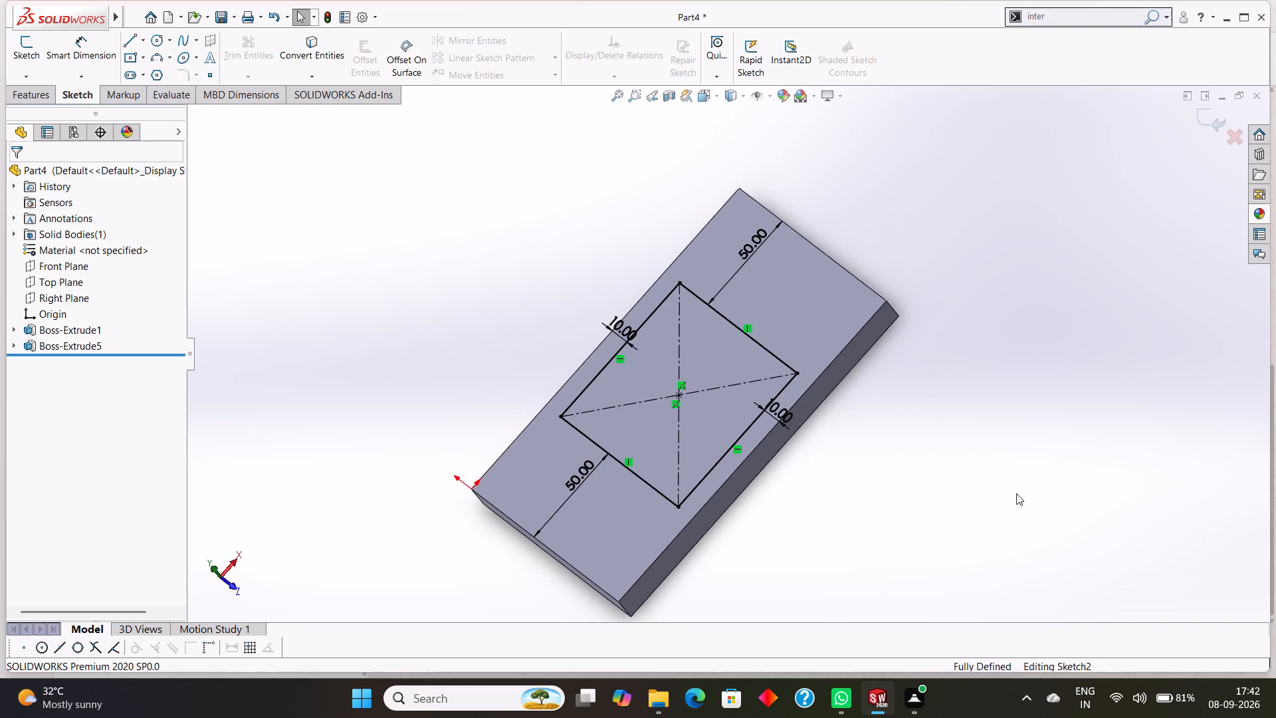
Delete the two 50 mm dimensions between the rectangle and the plate's short edges.
right_click(750, 249)
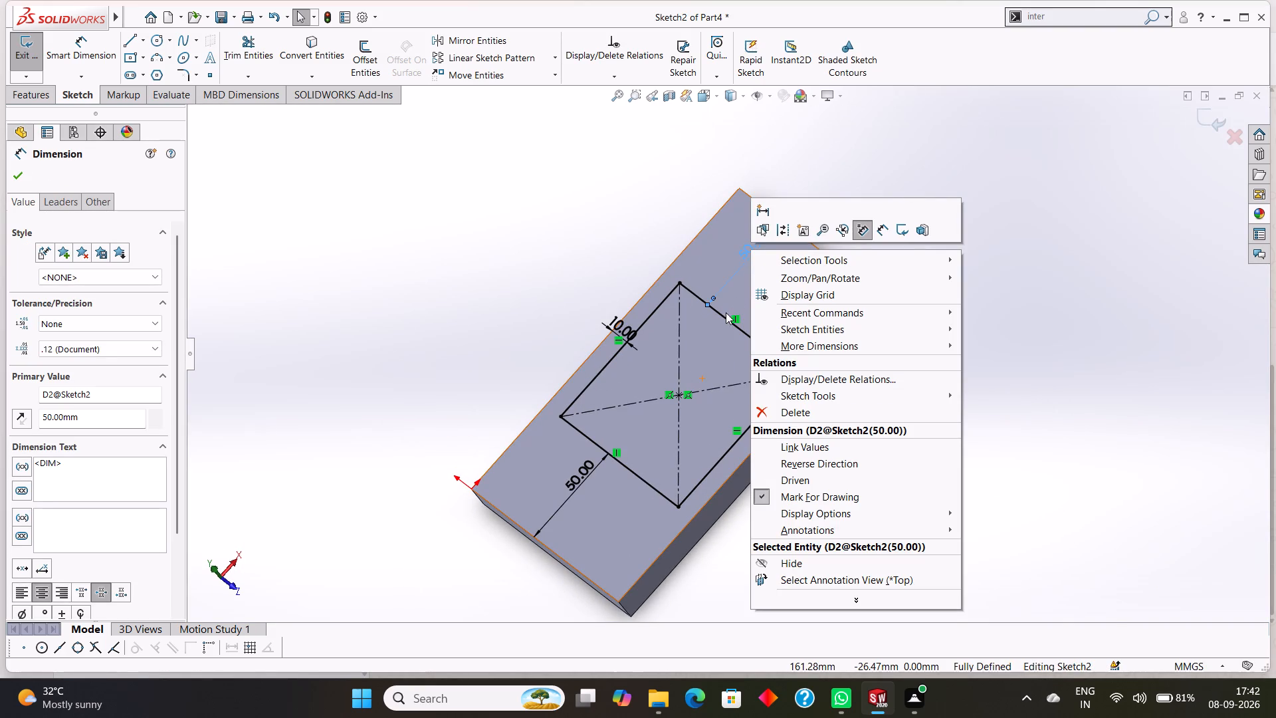
left_click(714, 268)
key("Escape")
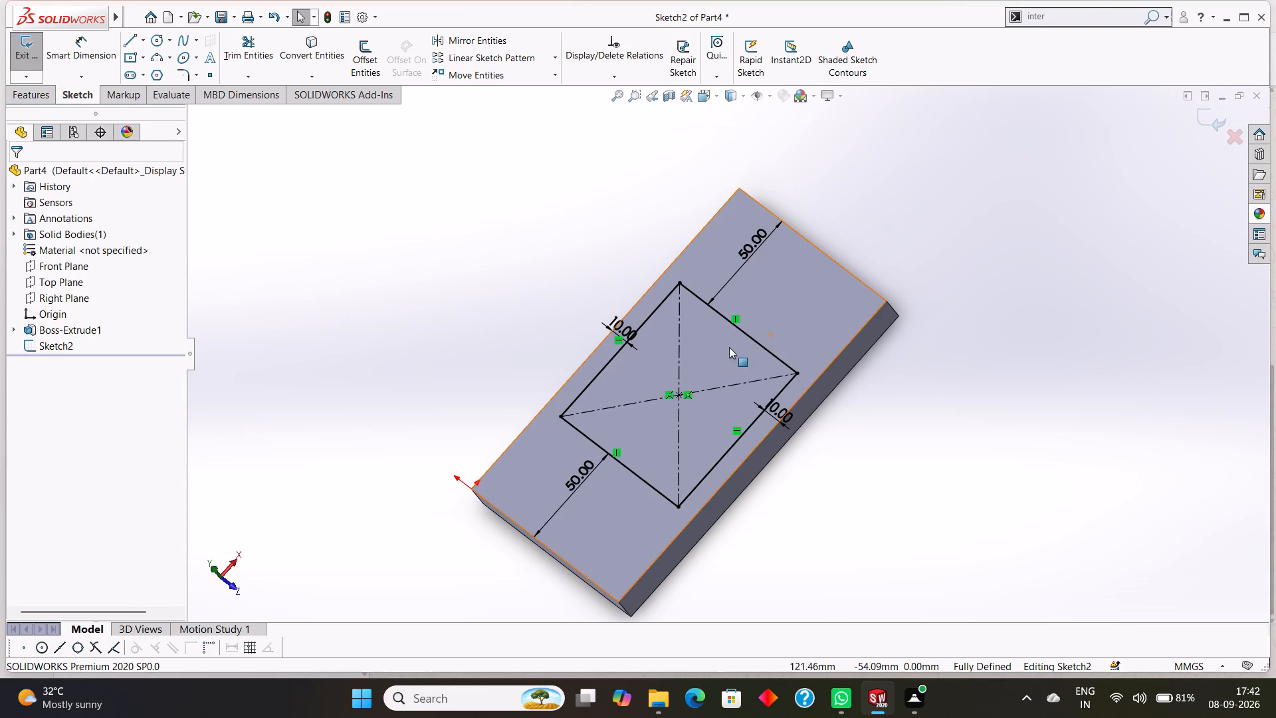
key("Escape")
right_click(744, 251)
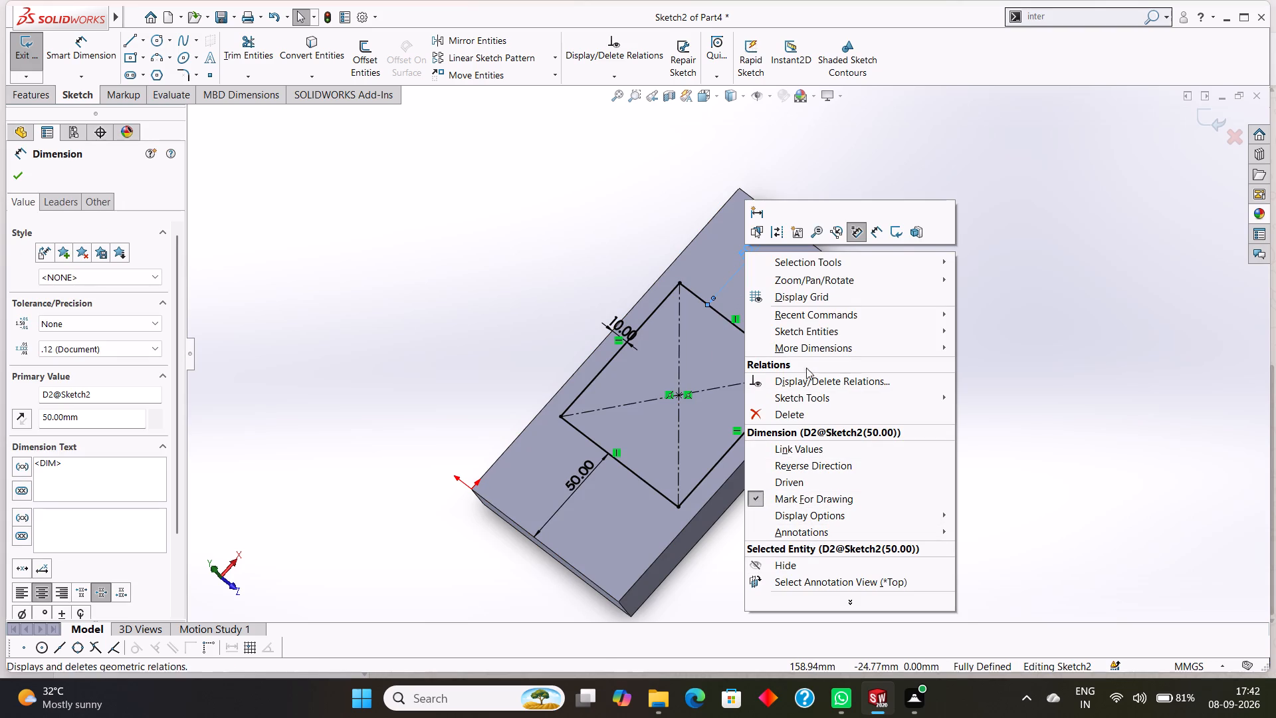
left_click(803, 411)
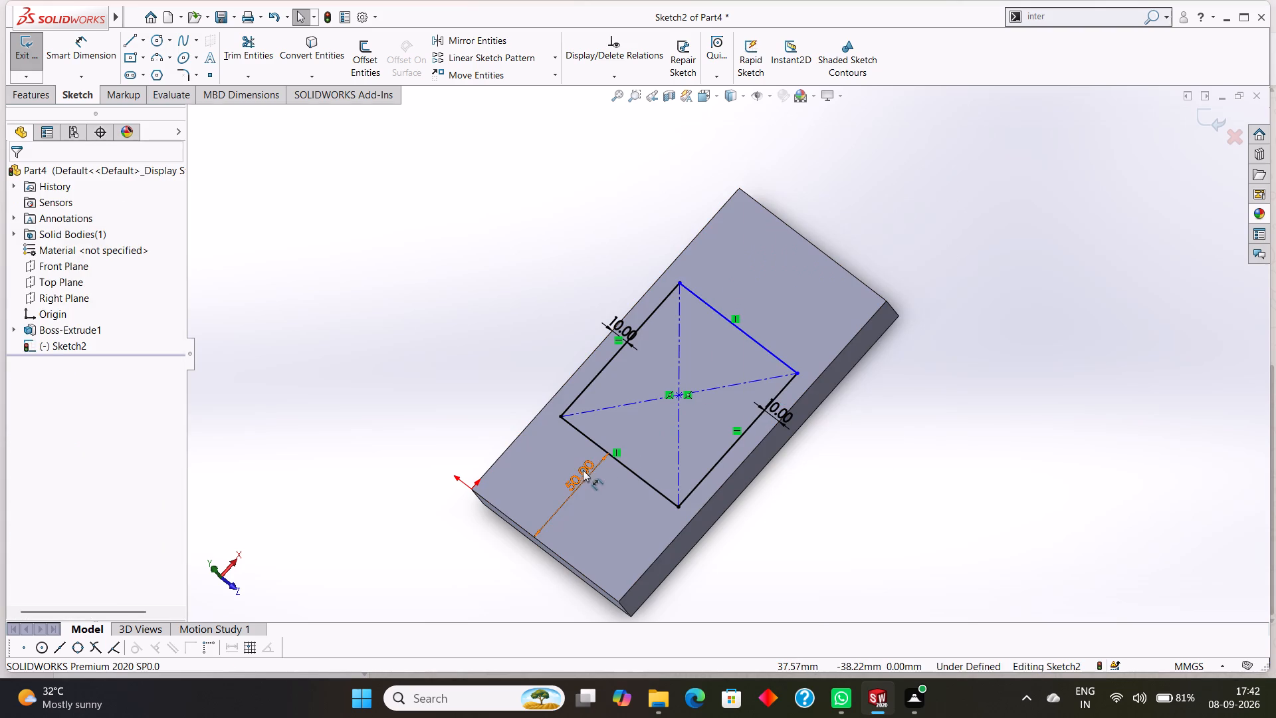
right_click(582, 471)
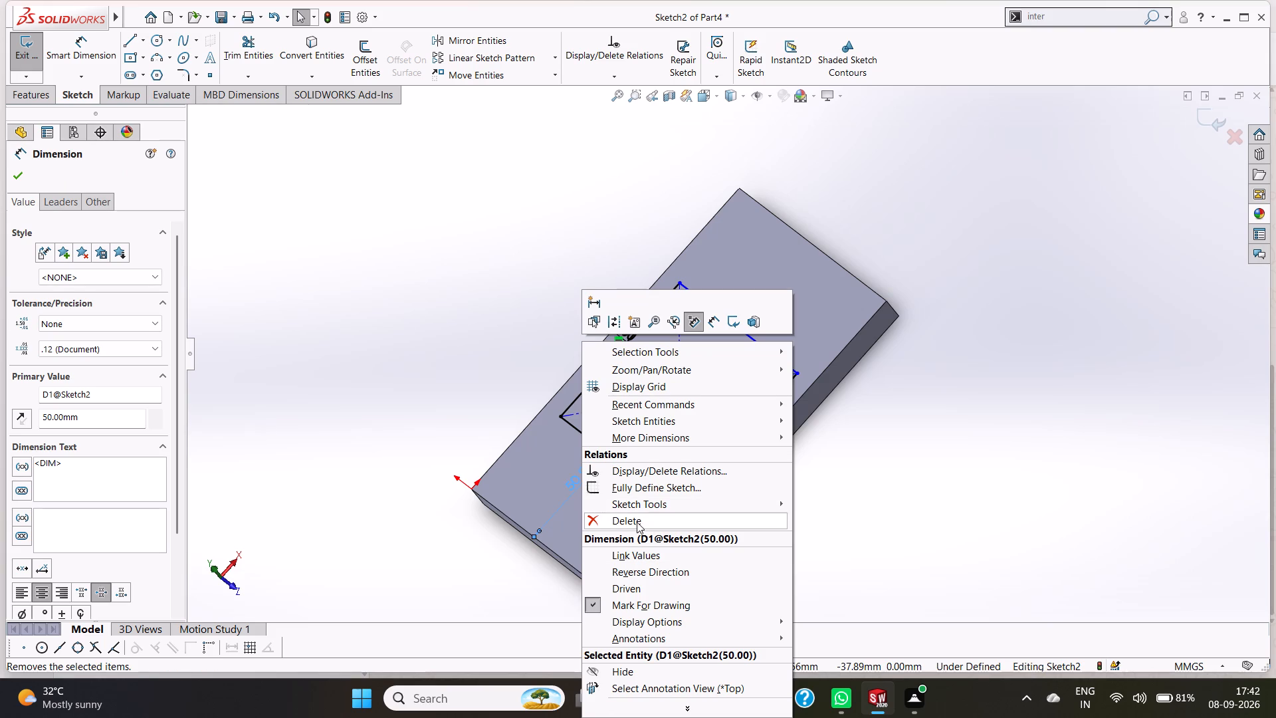
left_click(637, 522)
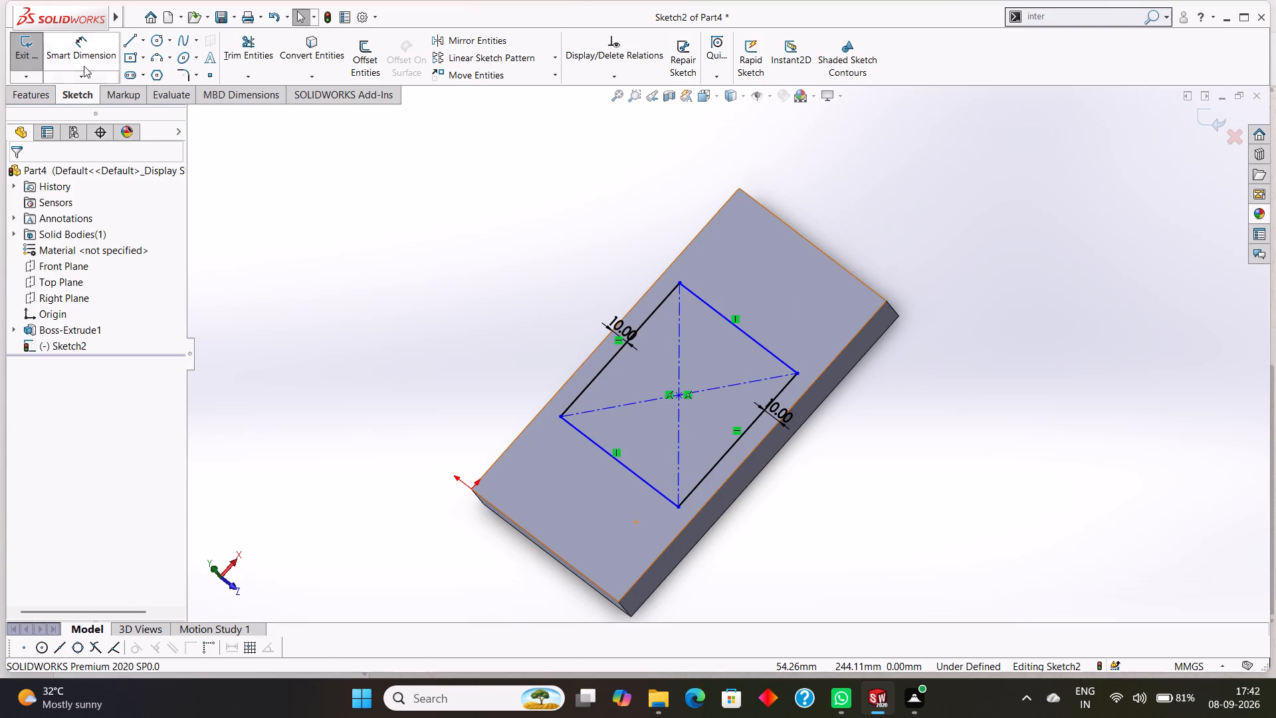
Dimension the distance between the rectangle's two sides parallel to the plate's short edges as 60 mm.
left_click(80, 50)
left_click(613, 457)
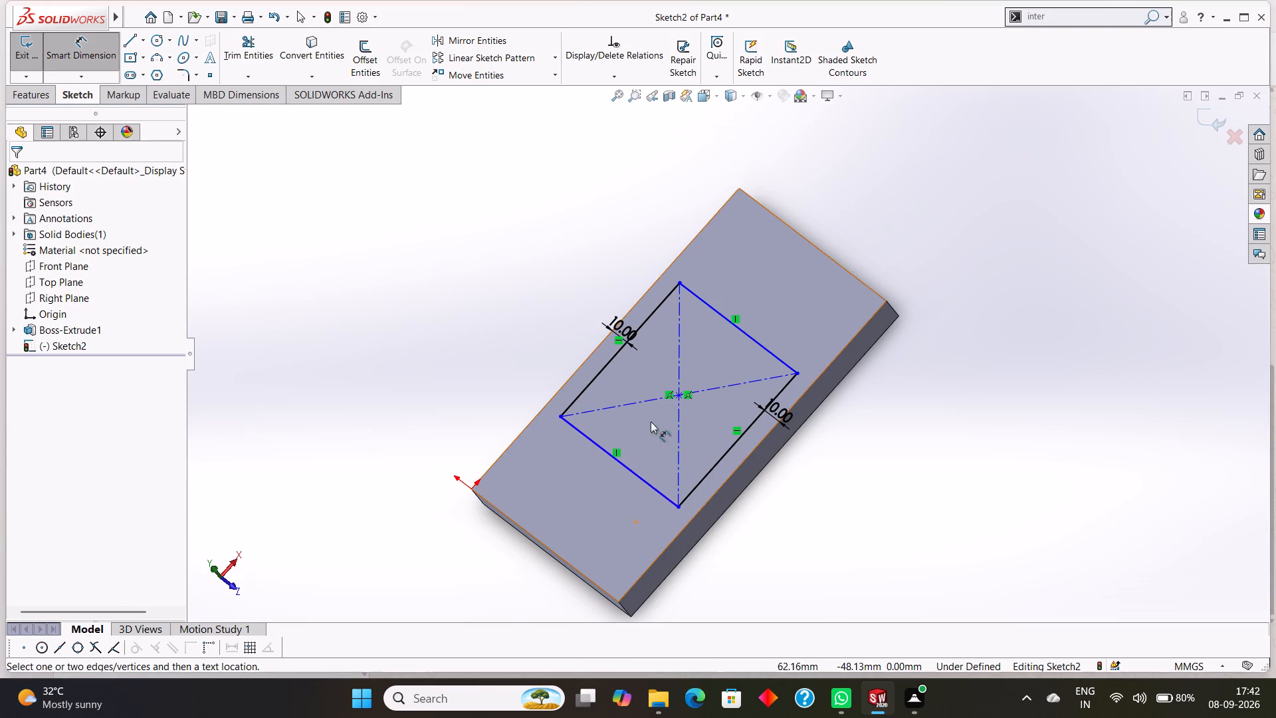
left_click(730, 323)
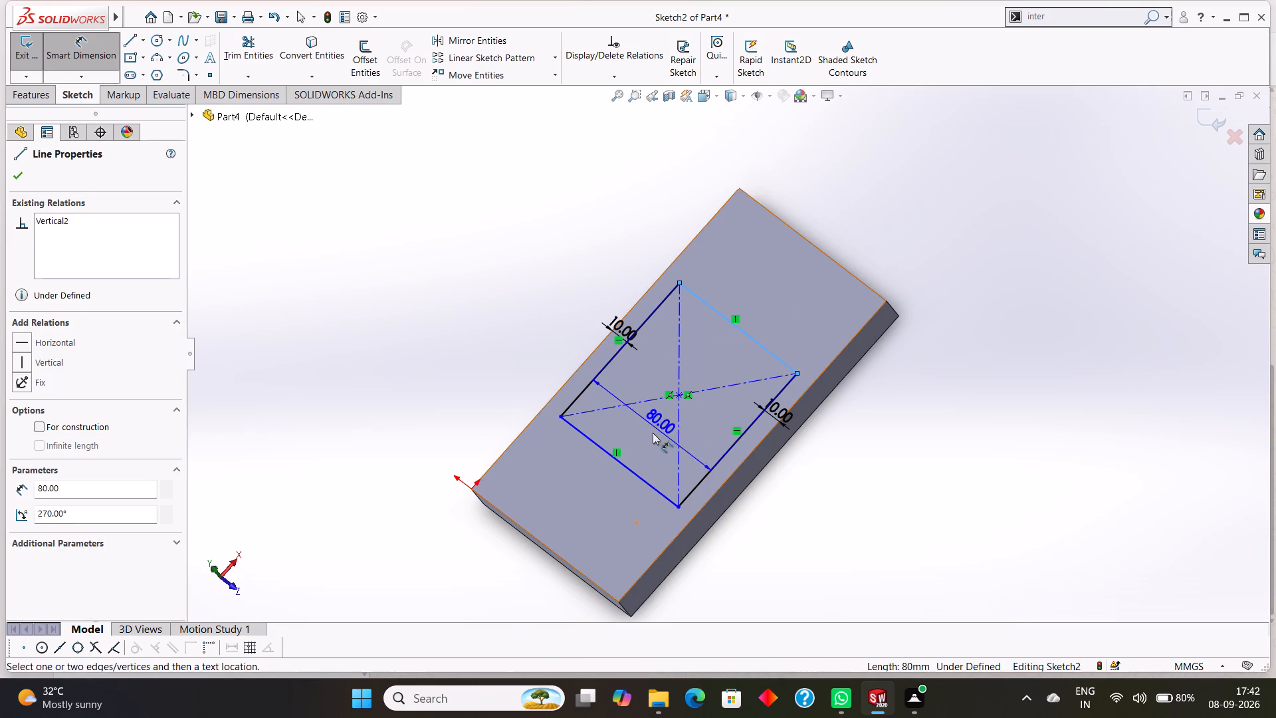
left_click(628, 470)
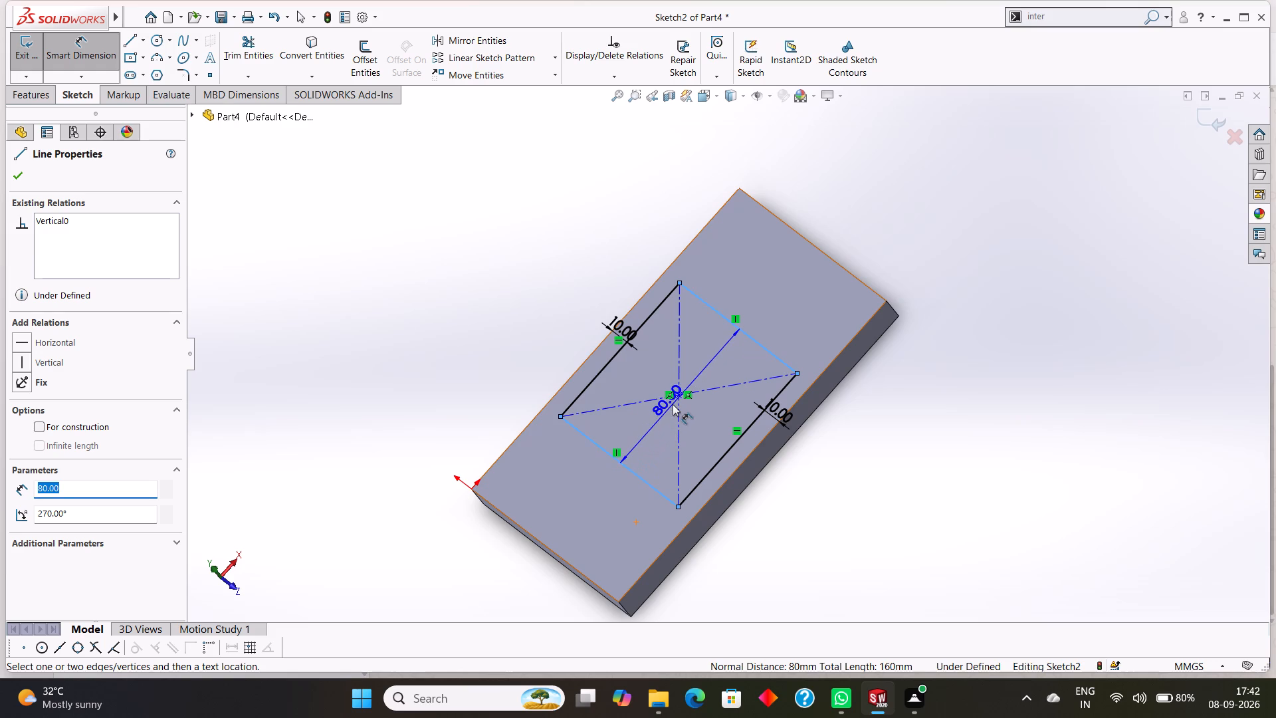
left_click(673, 404)
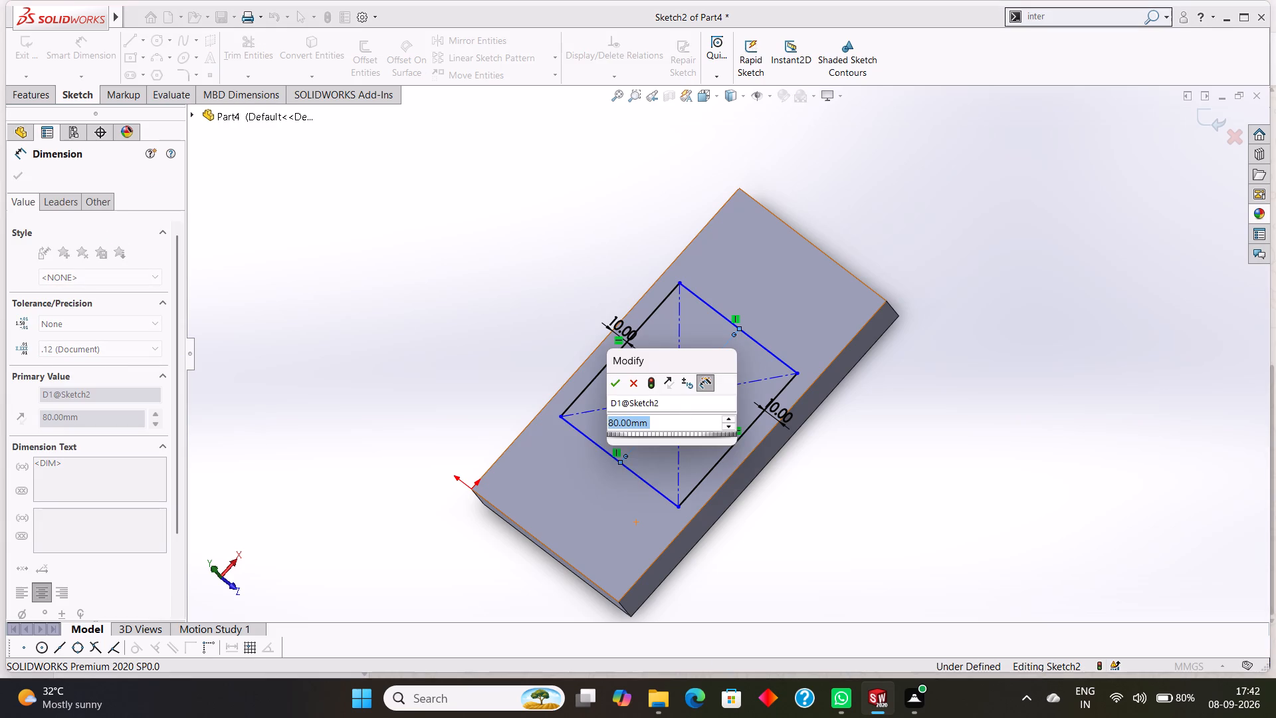
type("60")
key("Return")
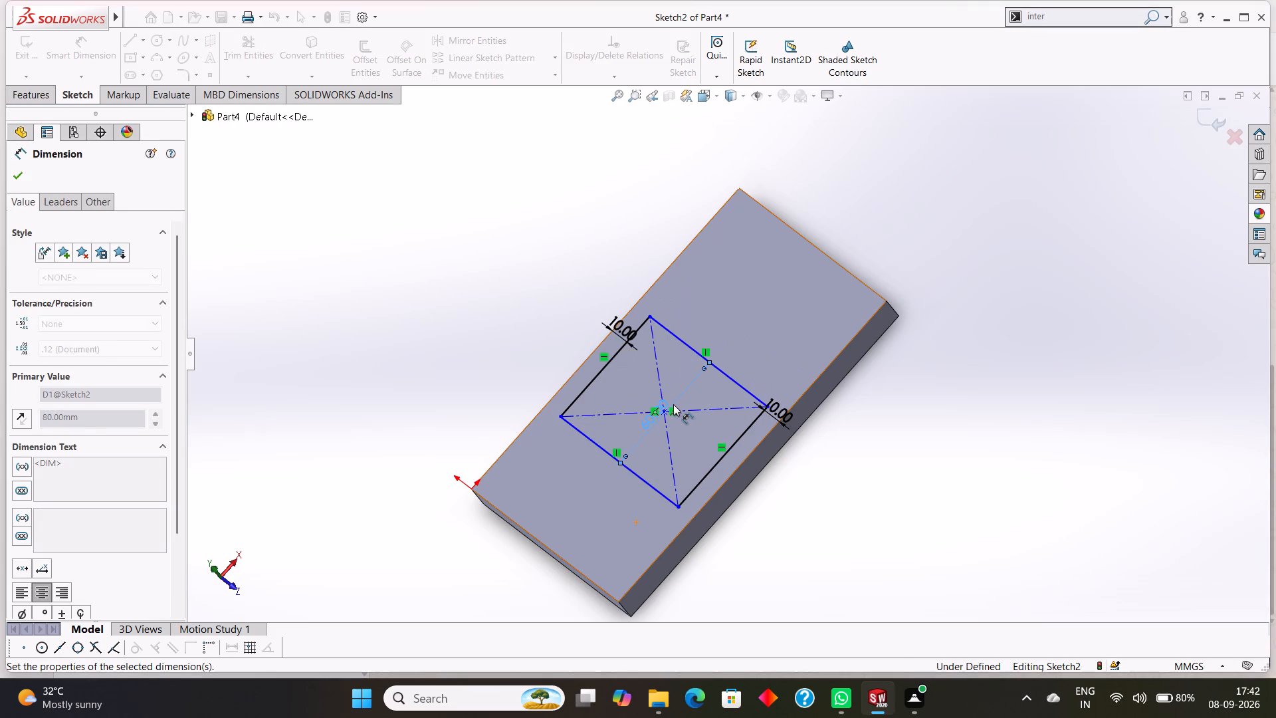
middle_click_drag(948, 554, 947, 554)
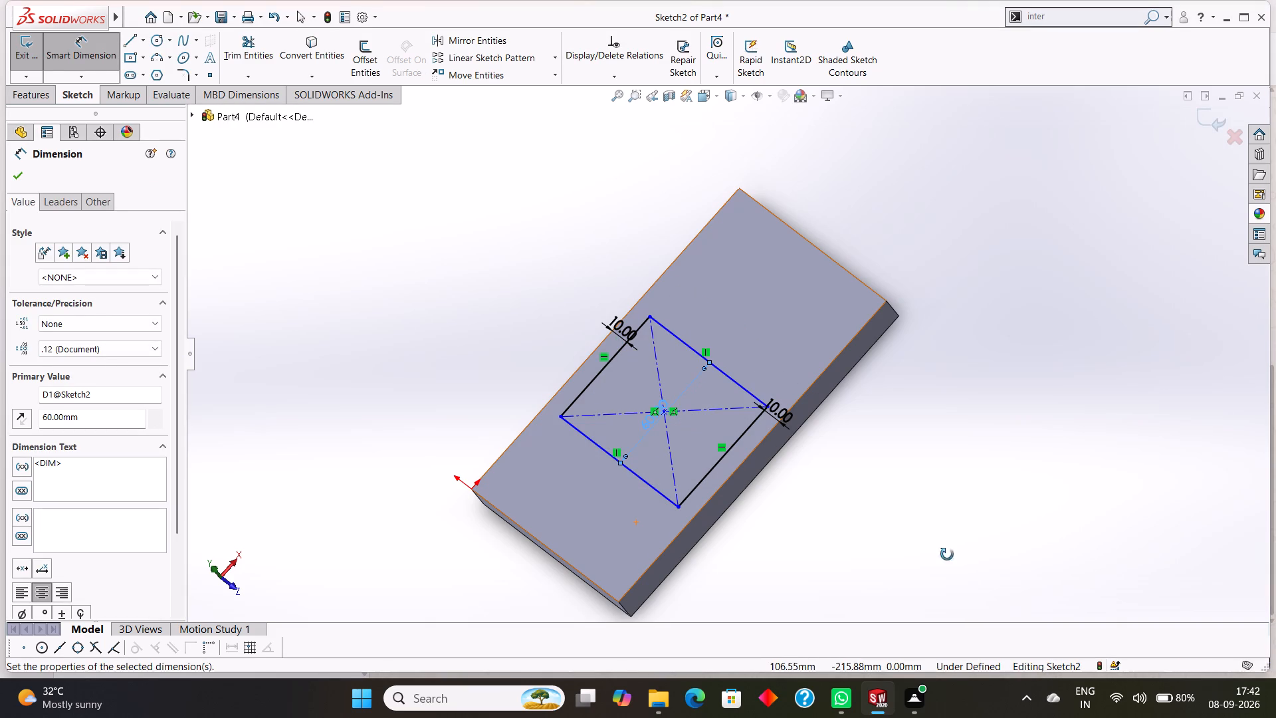
middle_click_drag(947, 554, 873, 658)
scroll(873, 665, "down", 1)
middle_click_drag(882, 248, 1113, 349)
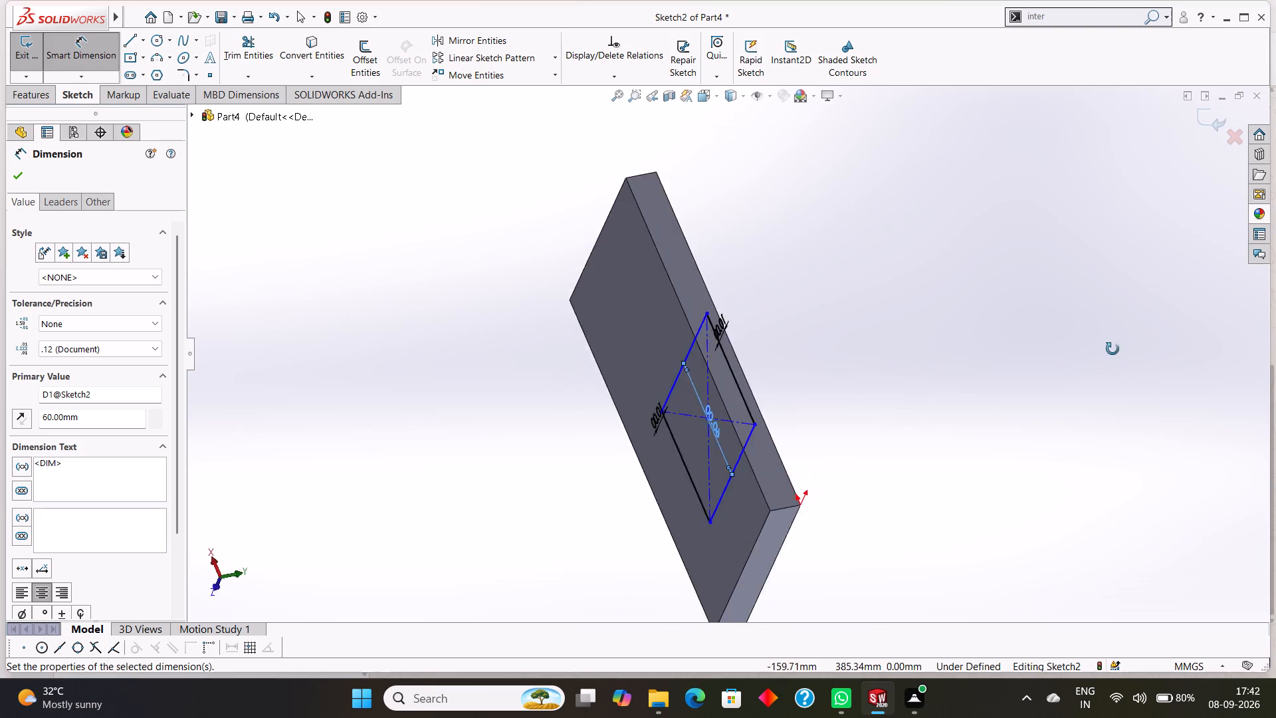
middle_click_drag(1113, 349, 997, 370)
scroll(843, 426, "up", 3)
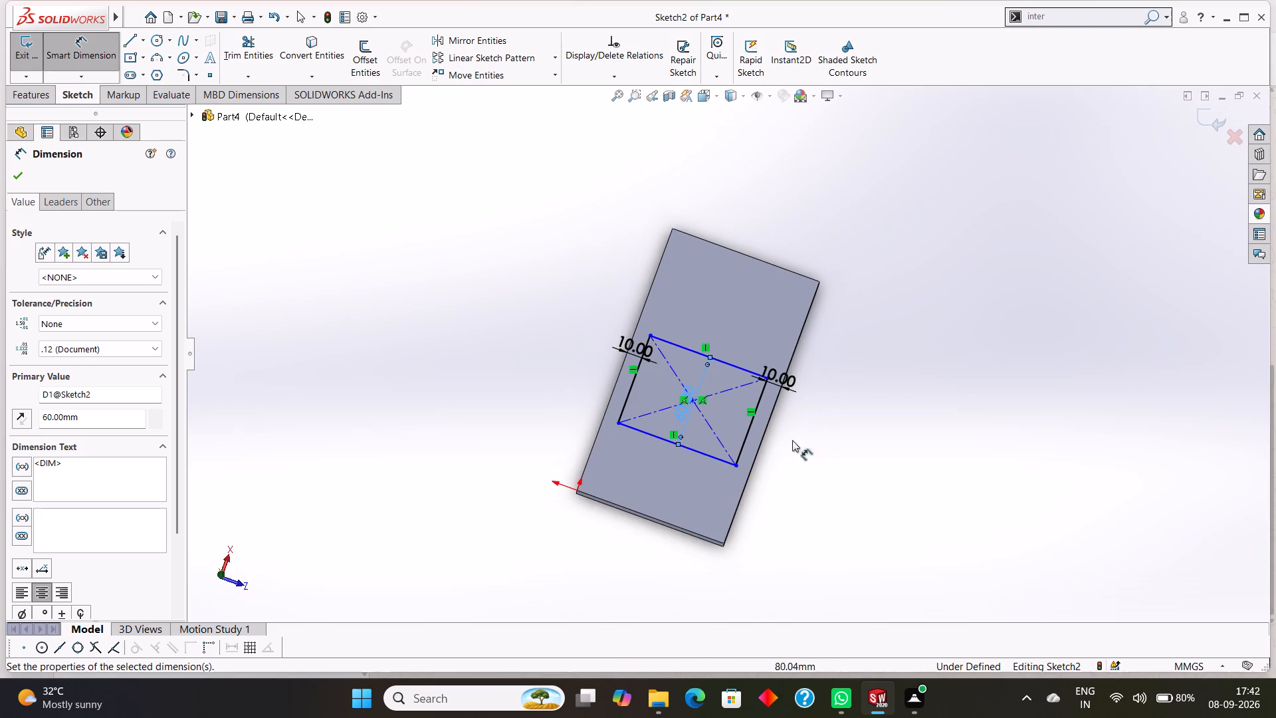
scroll(754, 556, "down", 3)
scroll(754, 371, "up", 2)
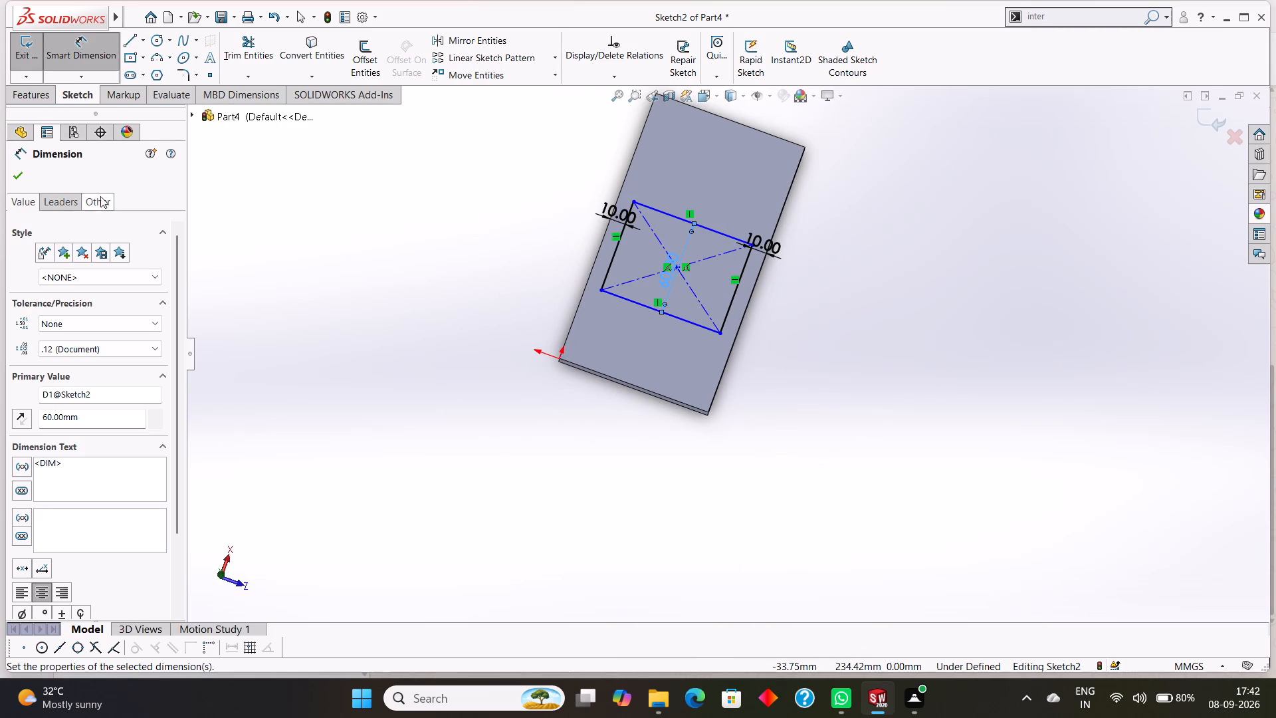
left_click(24, 174)
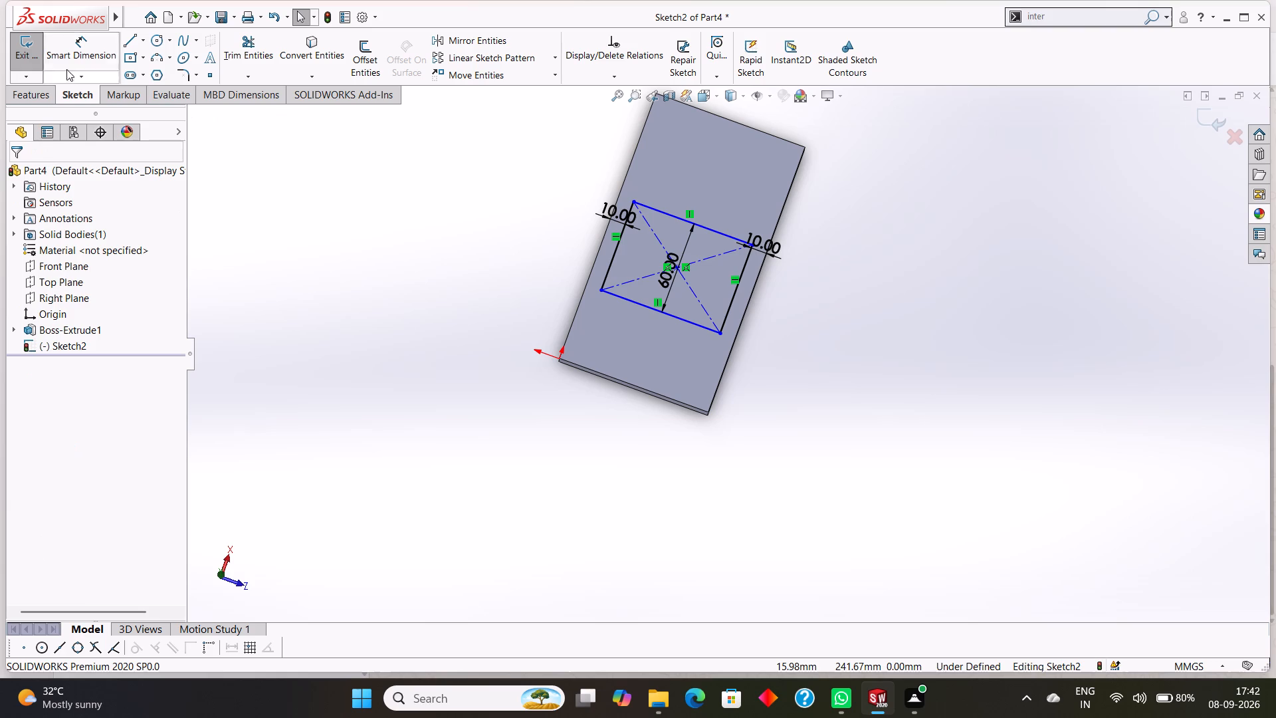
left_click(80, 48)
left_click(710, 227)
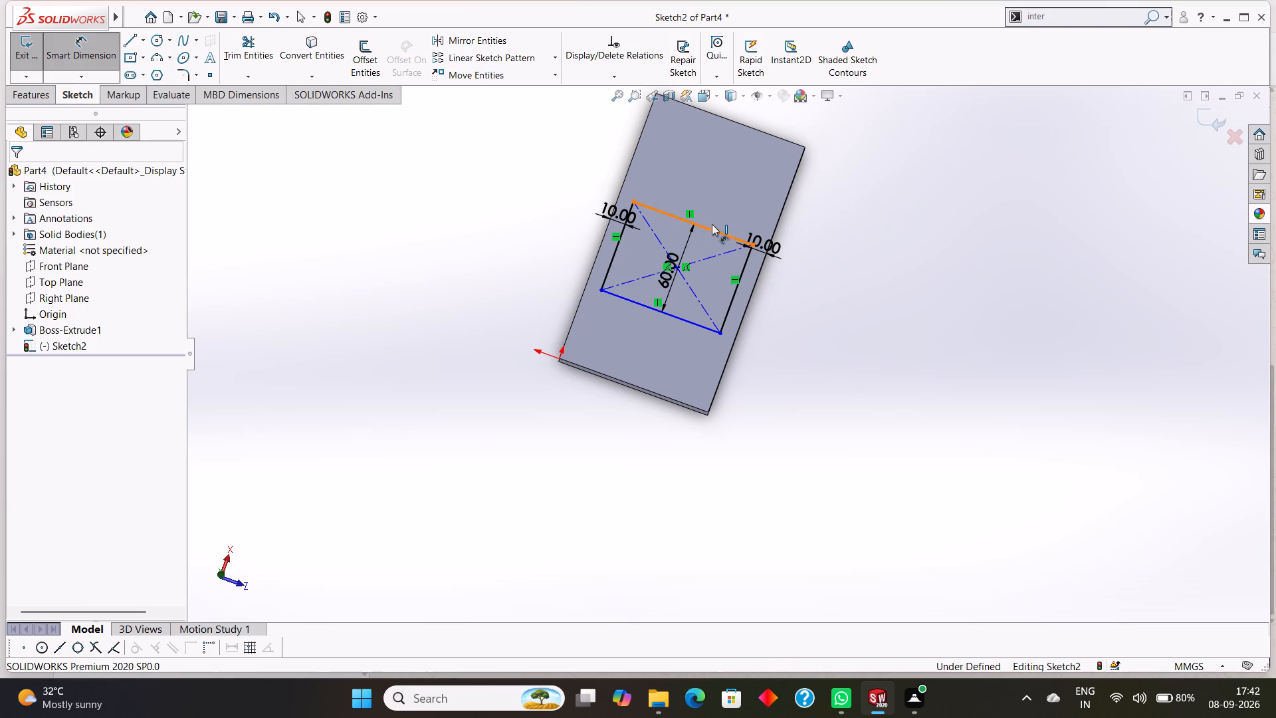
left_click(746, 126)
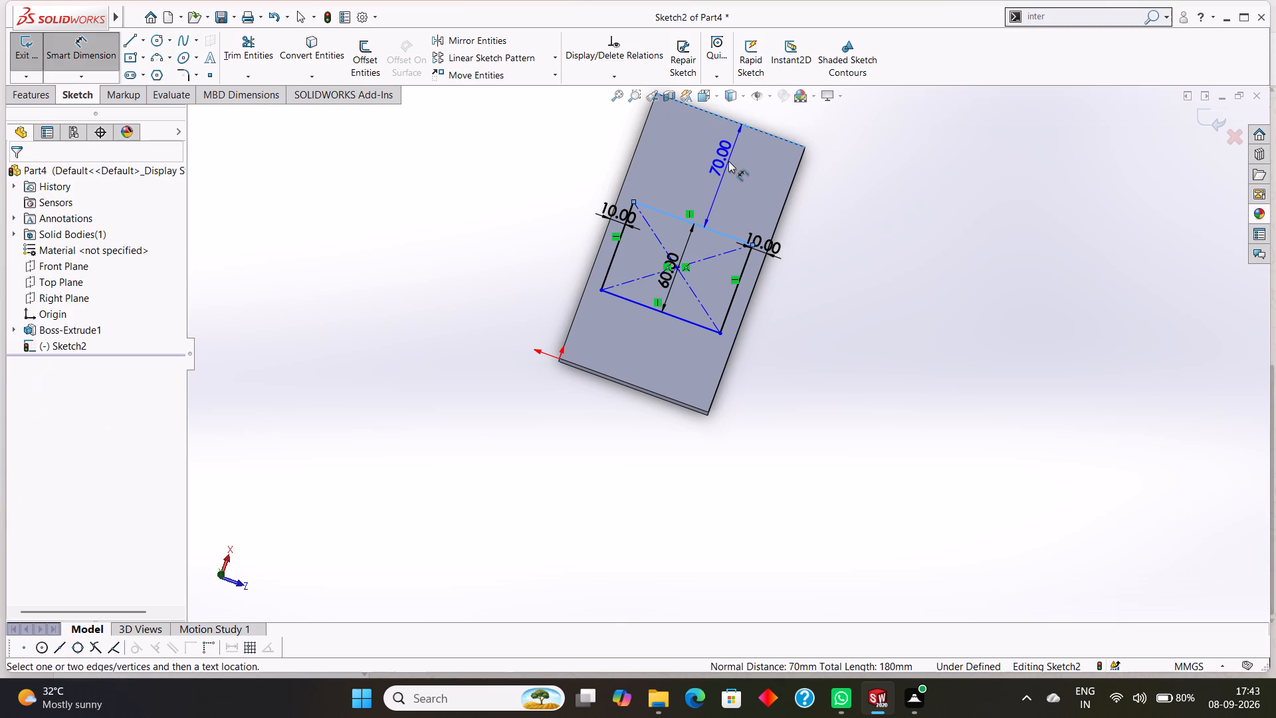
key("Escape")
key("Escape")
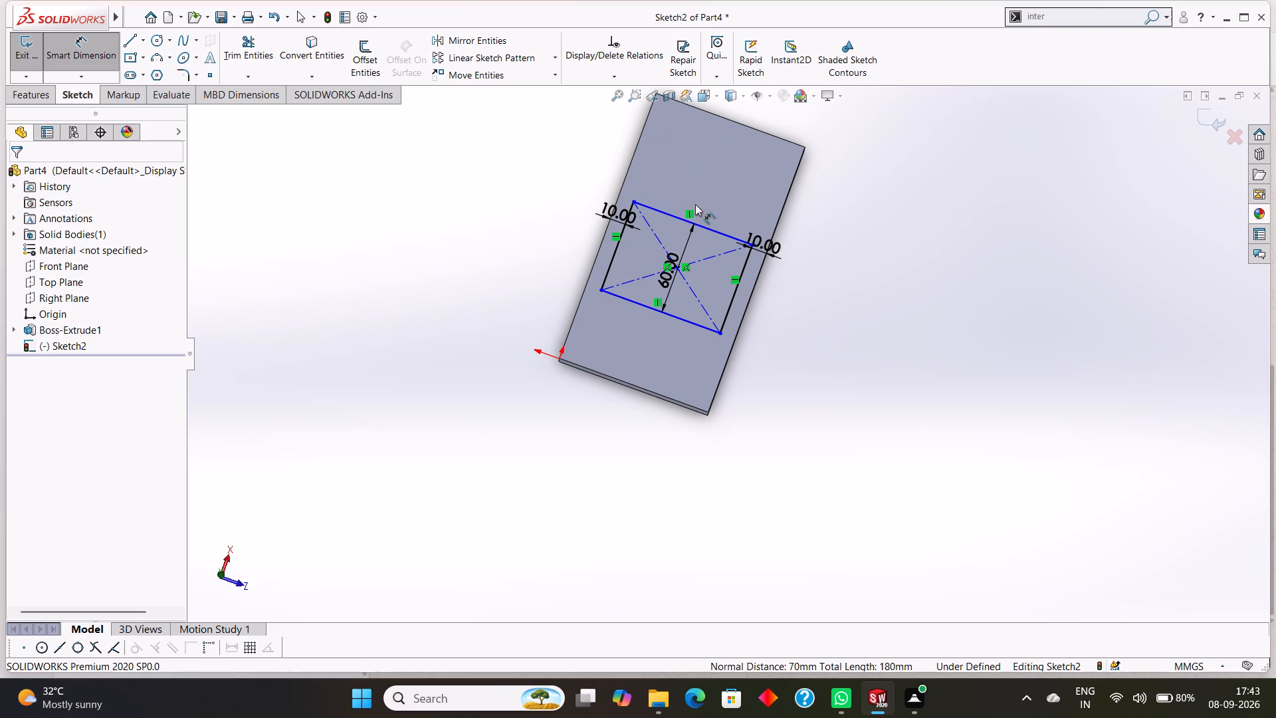
Dimension the distance from the rectangle's side farthest from the origin to the plate's nearest short edge.
left_click(712, 230)
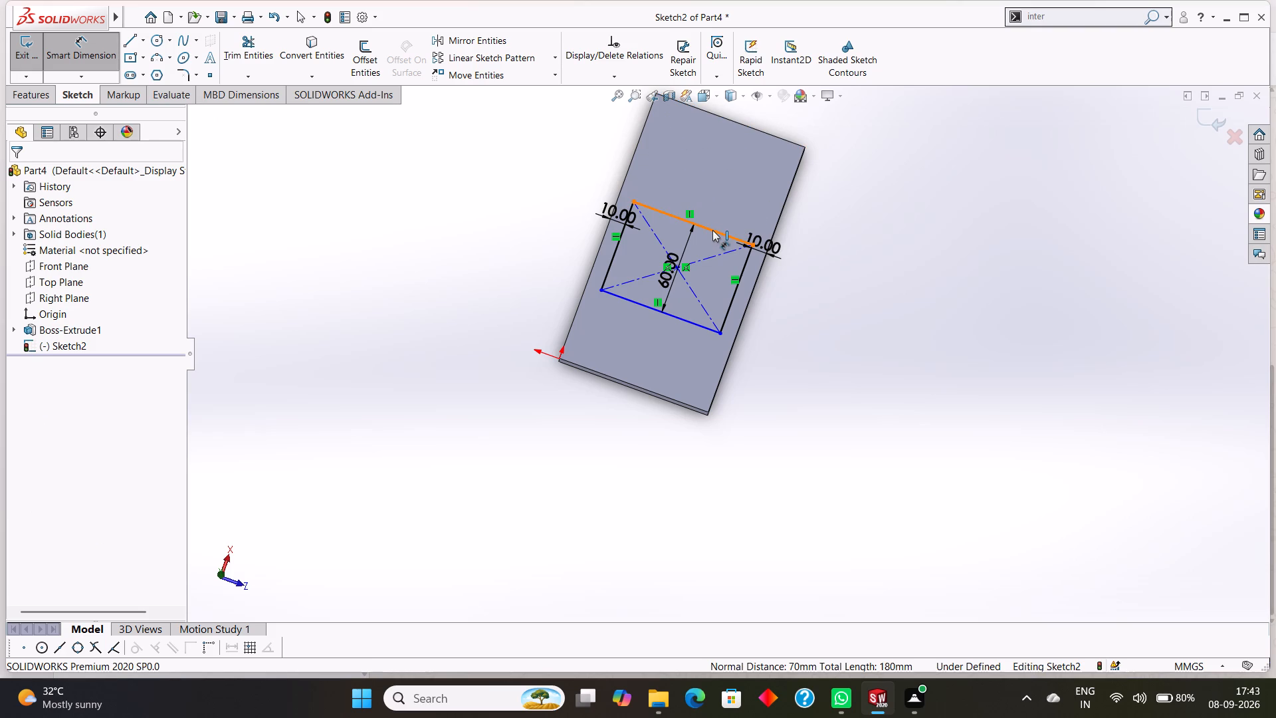
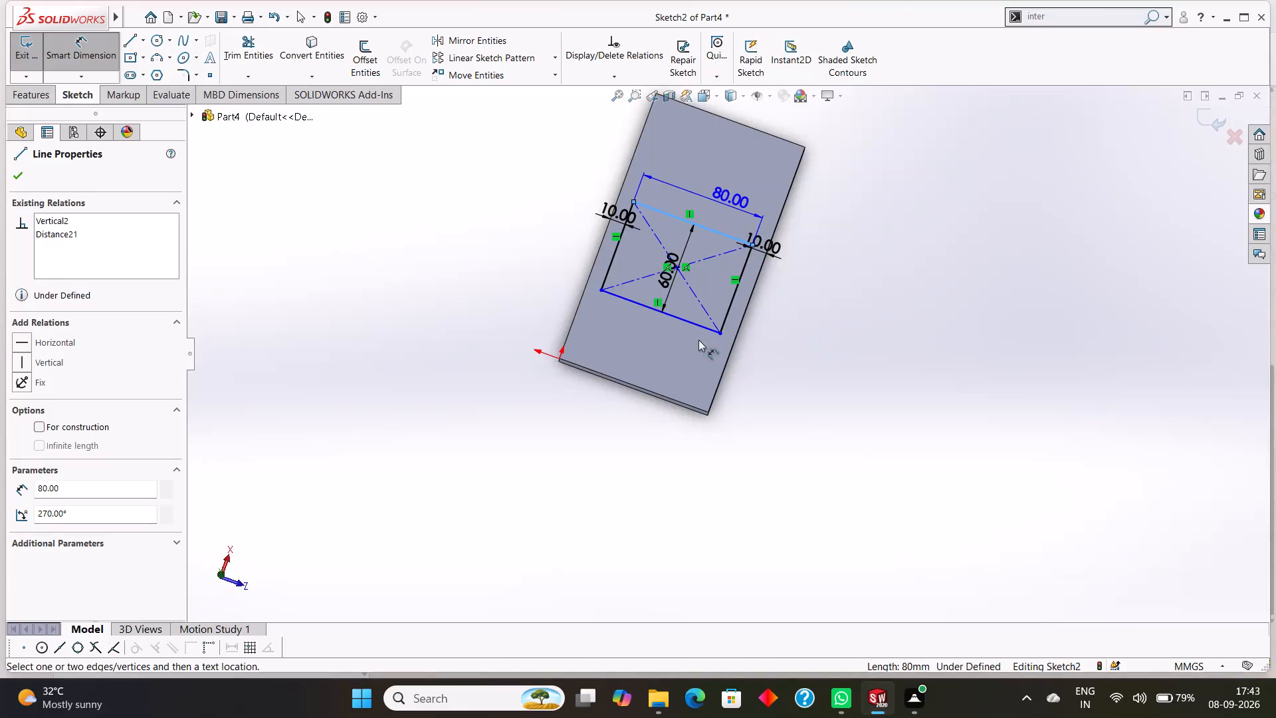
Examine the plate and the dimensioned rectangle sketch on its top face from several angles.
middle_click_drag(708, 360, 681, 278)
scroll(681, 279, "up", 1)
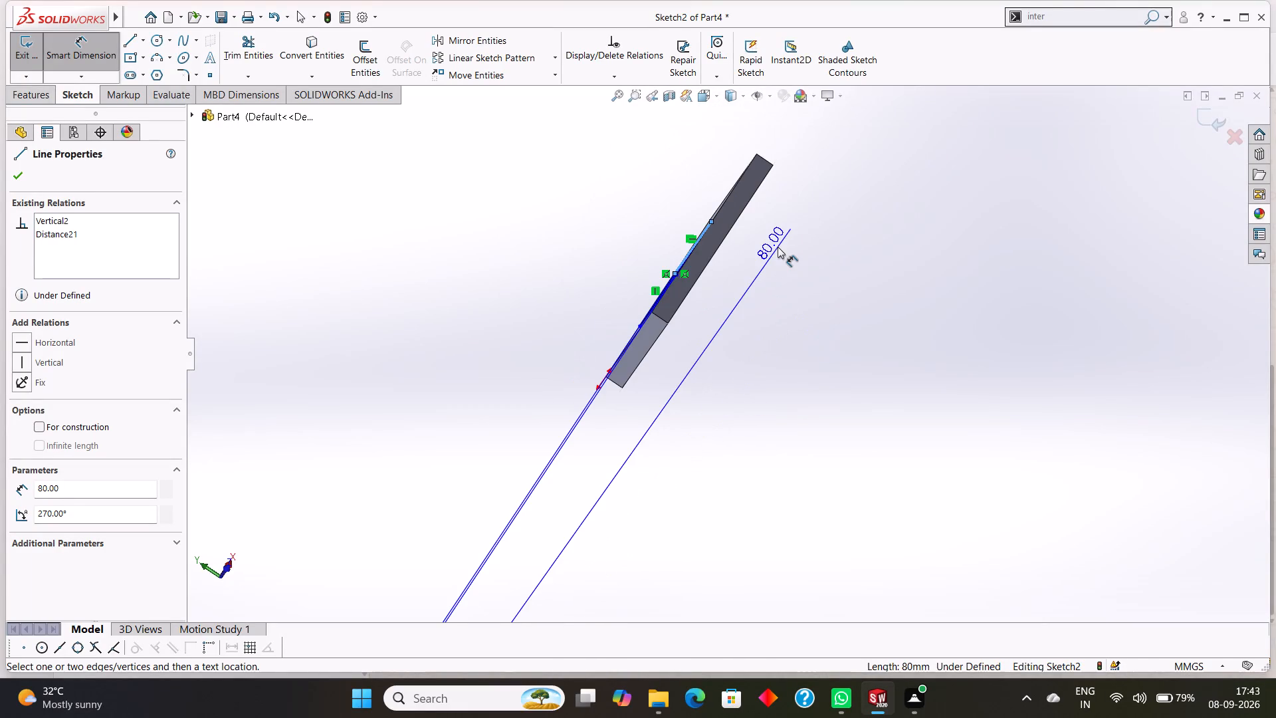
key("Escape")
key("Escape")
middle_click_drag(859, 166, 881, 434)
middle_click_drag(758, 129, 892, 180)
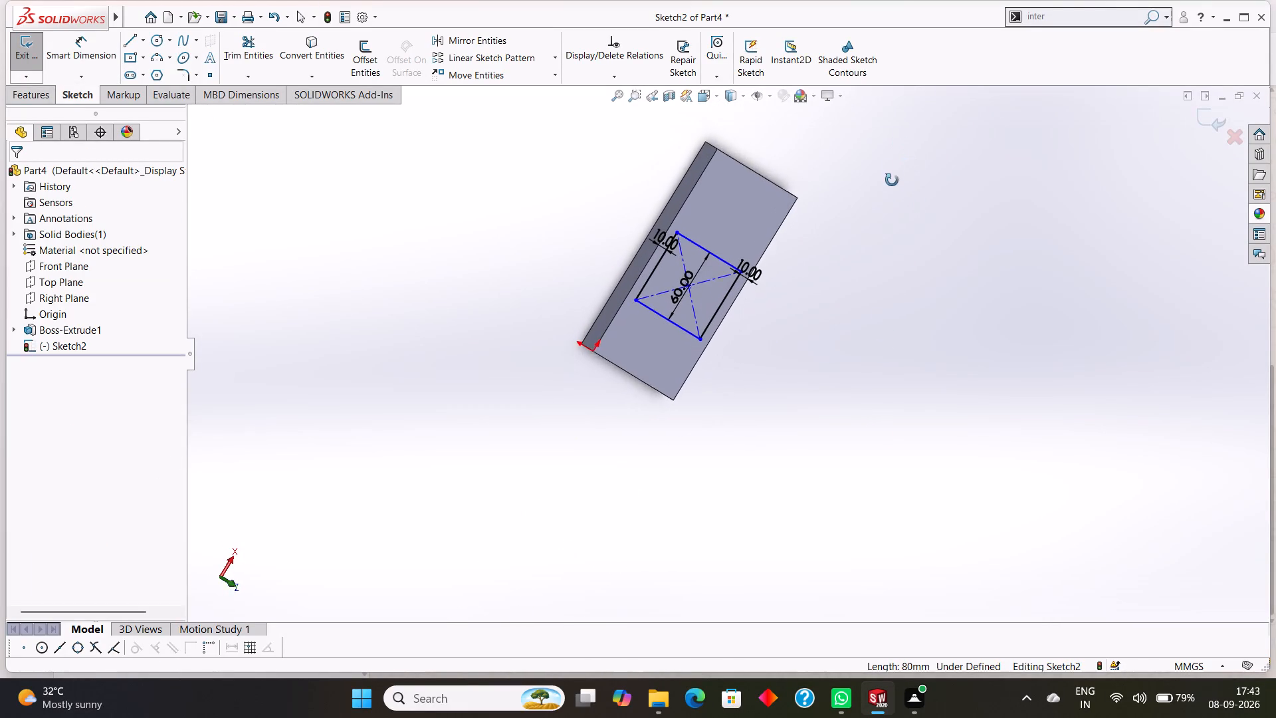
middle_click_drag(892, 180, 900, 155)
middle_click_drag(534, 447, 474, 351)
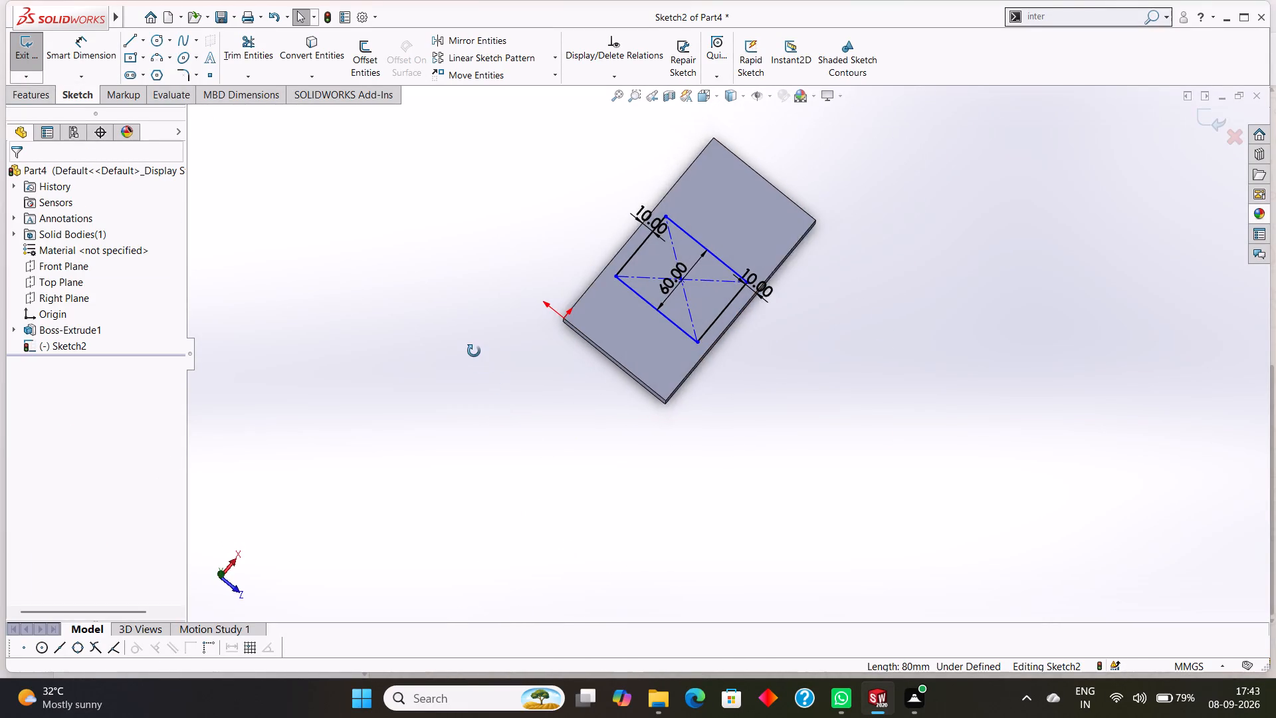
middle_click_drag(474, 351, 451, 282)
middle_click_drag(540, 394, 462, 348)
middle_click_drag(839, 192, 862, 368)
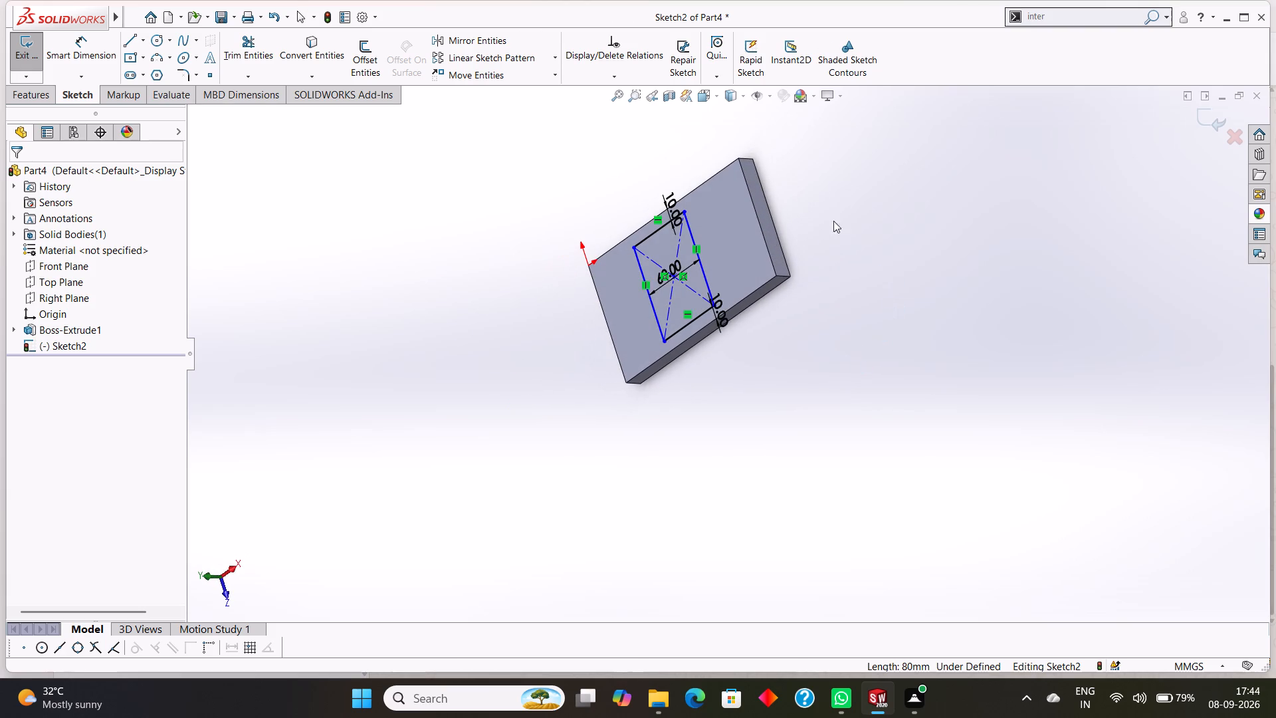
middle_click_drag(906, 187, 1007, 211)
scroll(453, 354, "down", 1)
middle_click_drag(560, 447, 525, 405)
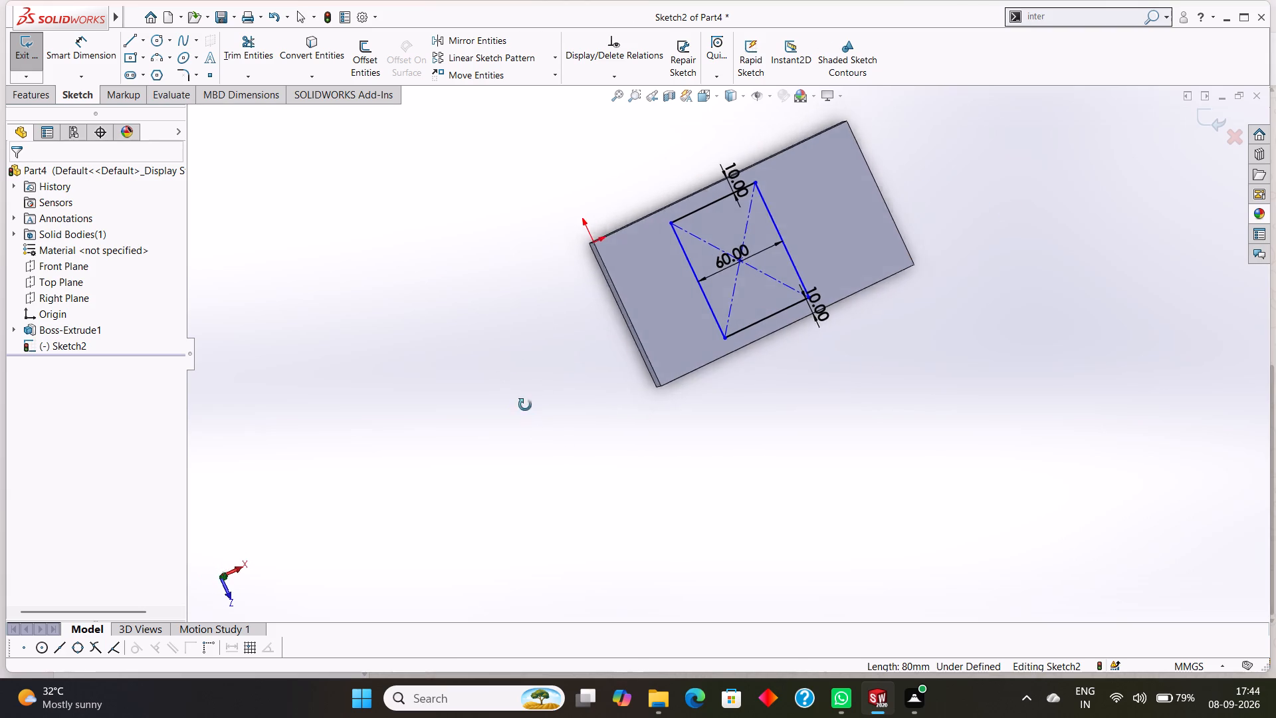
middle_click_drag(525, 405, 506, 380)
Undo the edits in the plate's top-face sketch back through all the dimensions and the center rectangle itself.
key("ctrl+z")
key("ctrl+z")
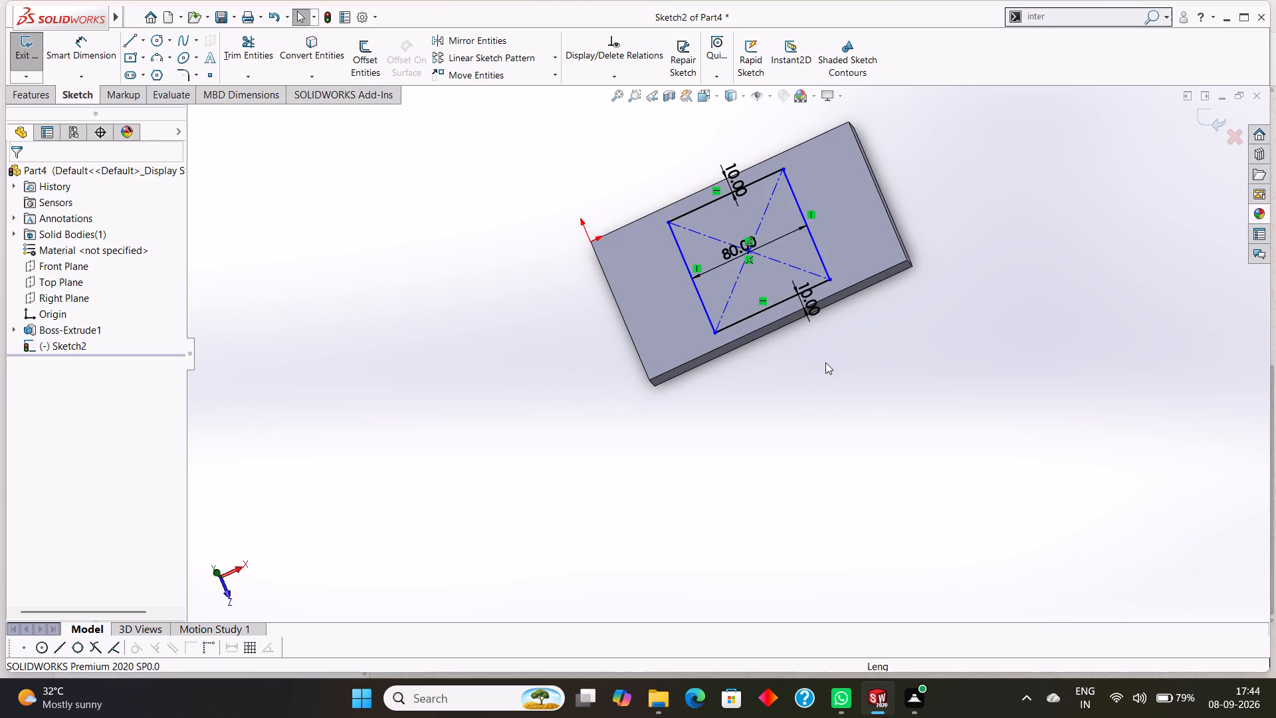
key("ctrl+z")
key("ctrl+z")
key("ctrl+z")
key("ctrl+z")
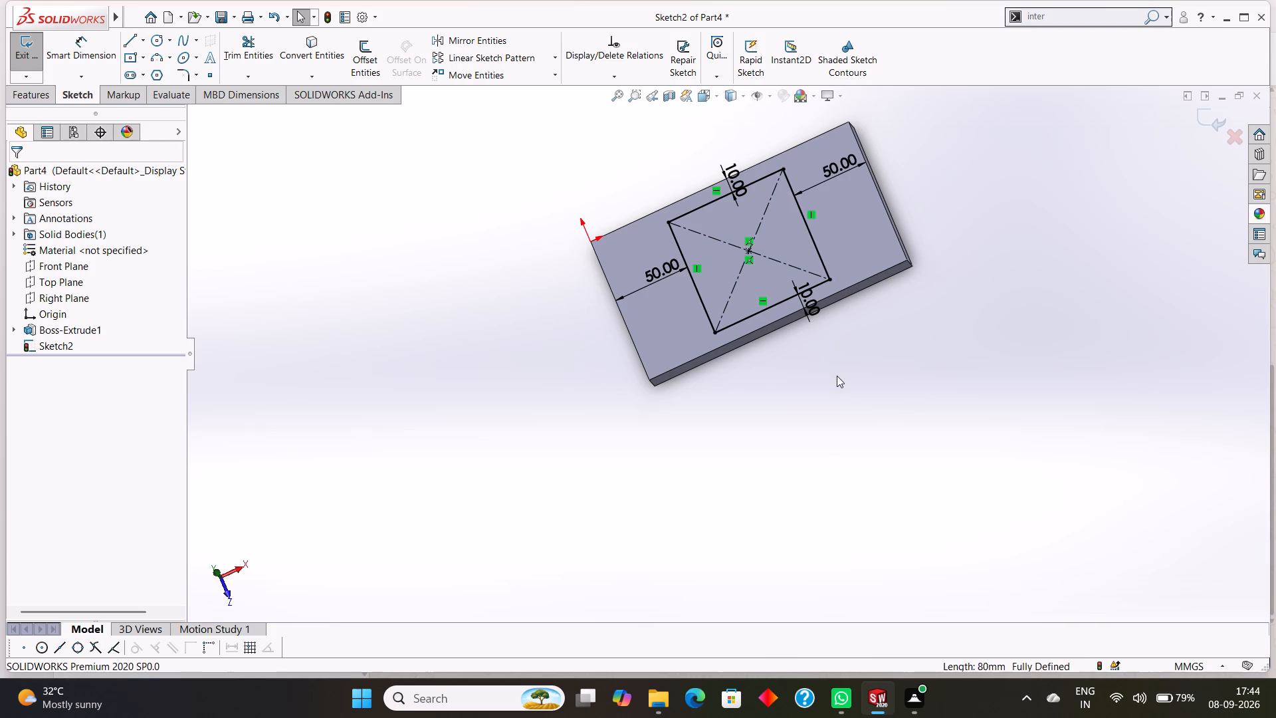
key("ctrl+z")
key("ctrl+z")
key("ctrl+z")
key("ctrl+z")
key("ctrl+z")
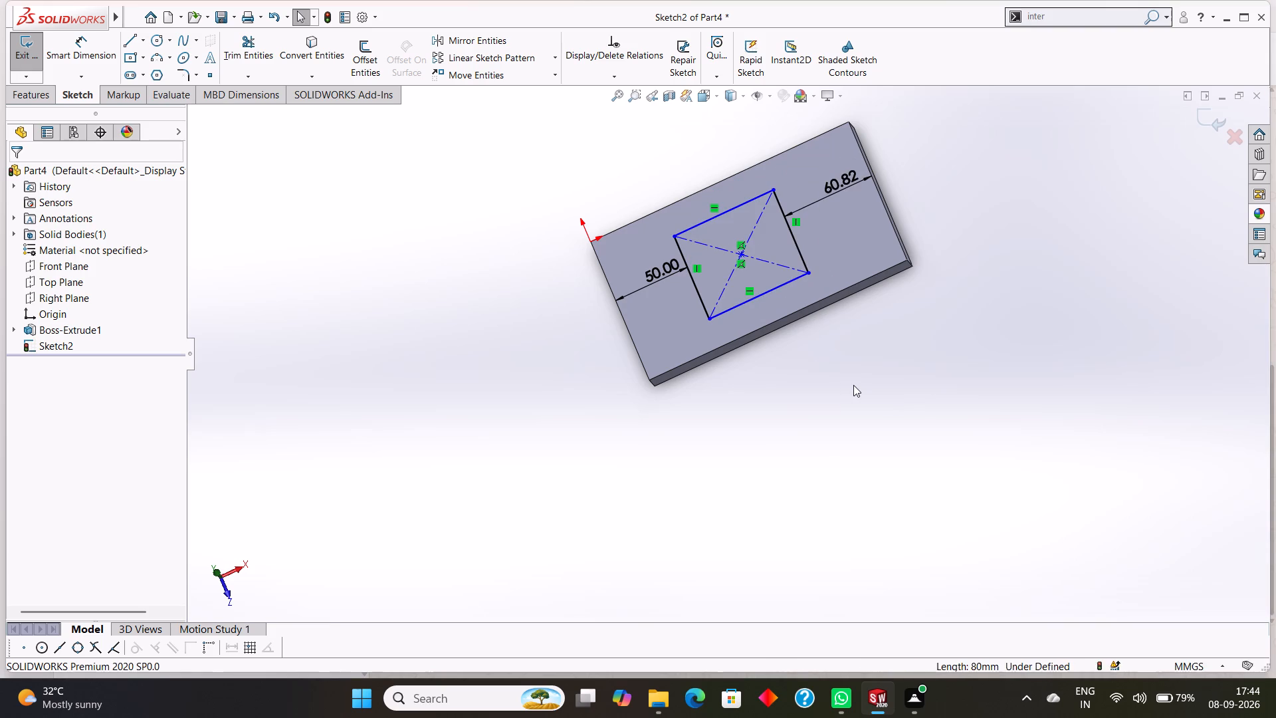
key("ctrl+z")
key("ctrl+z")
key("ctrl+z")
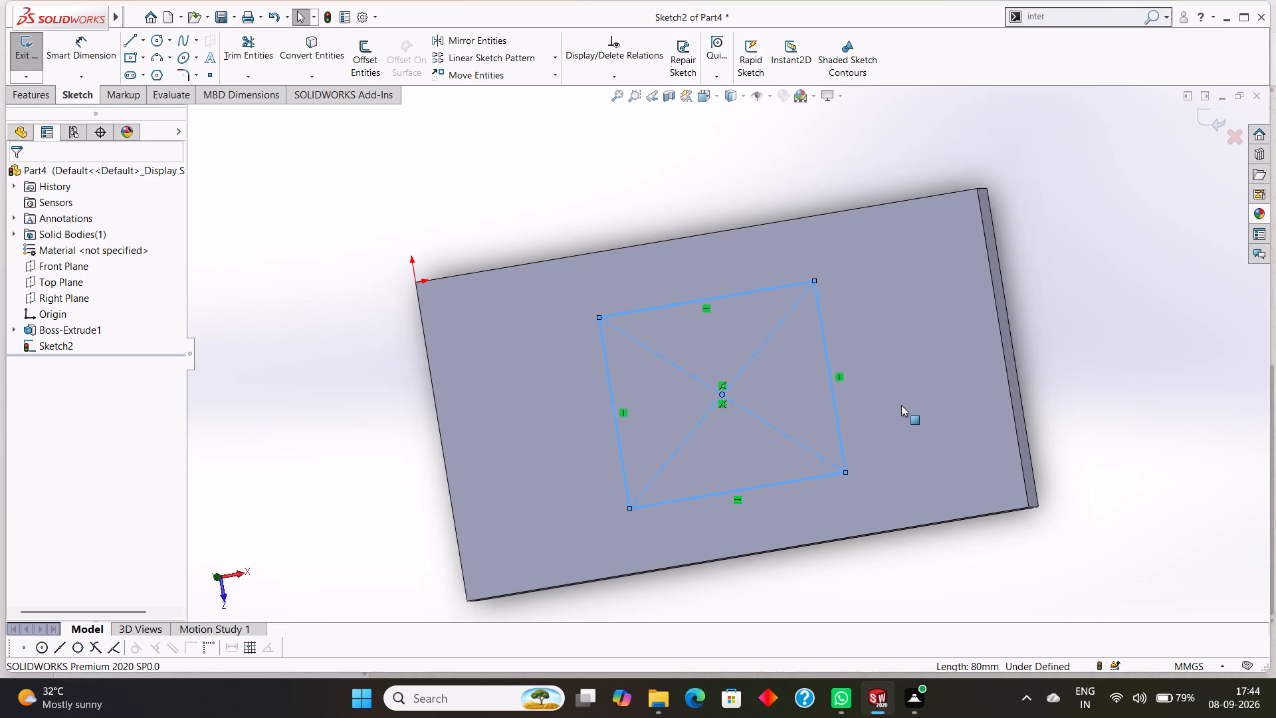
key("ctrl+z")
Orient the view normal to the plate's top face for sketching.
left_click(826, 382)
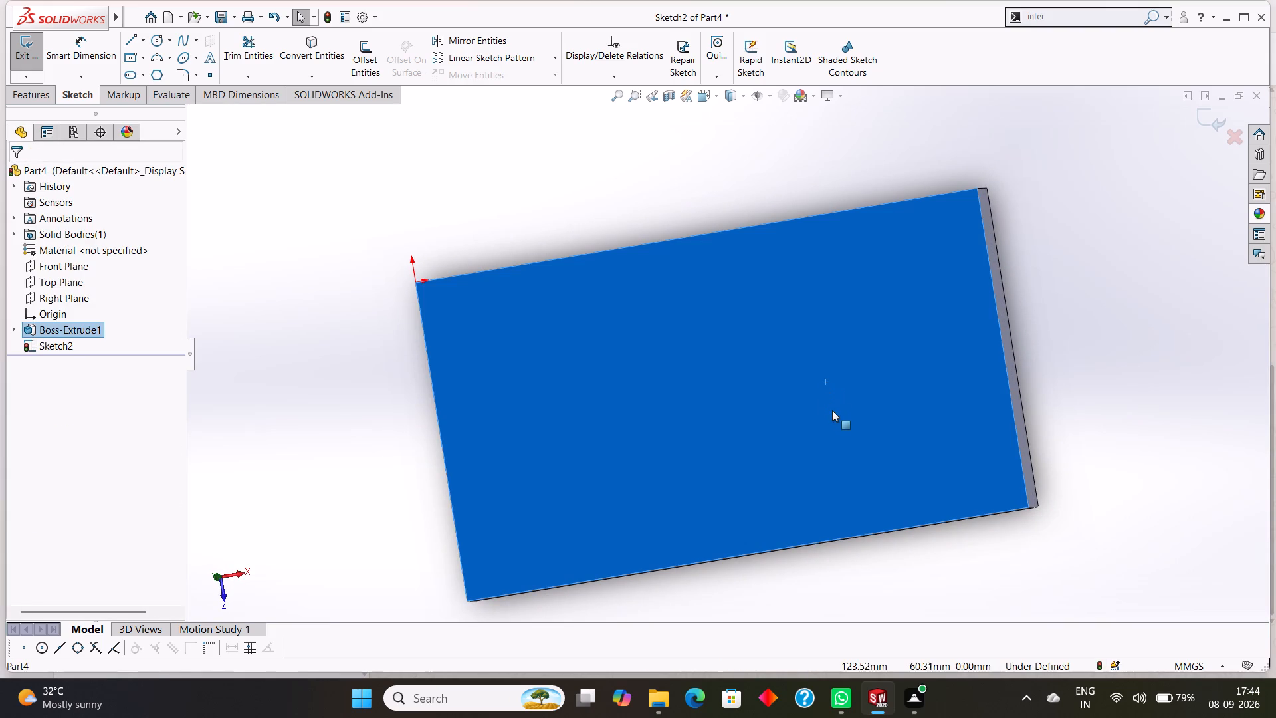
key("ctrl+8")
key("Escape")
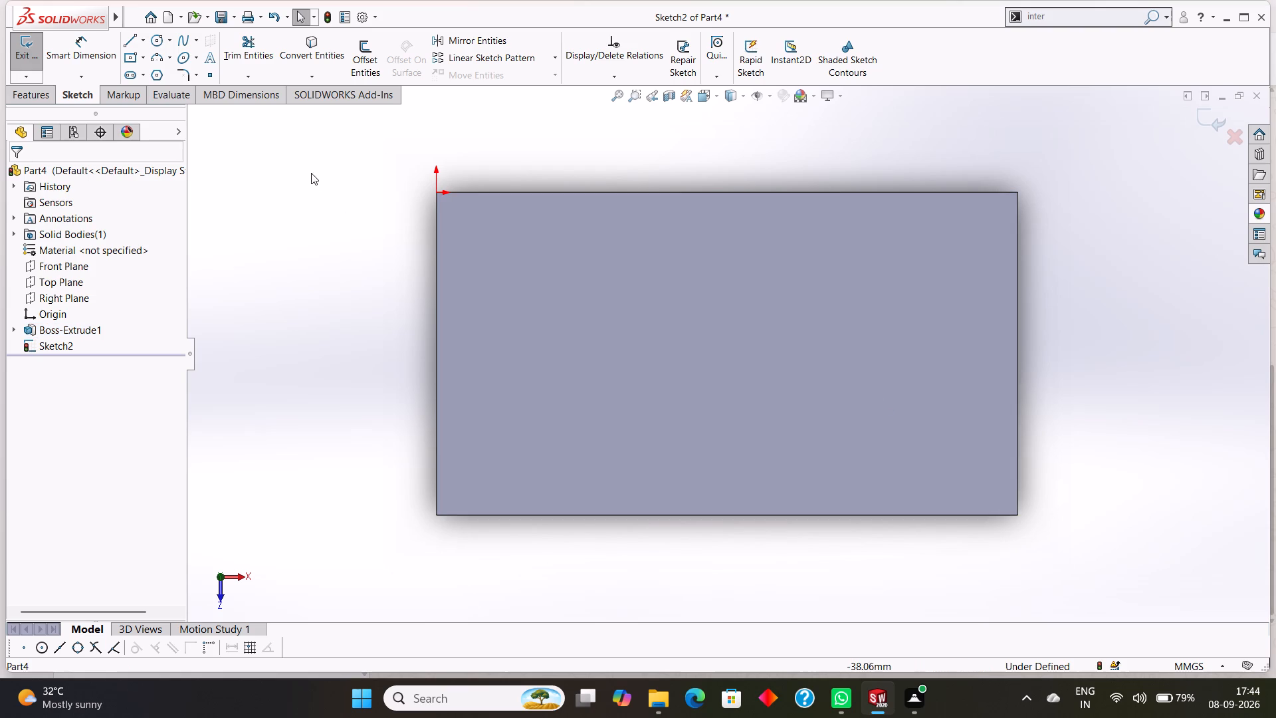
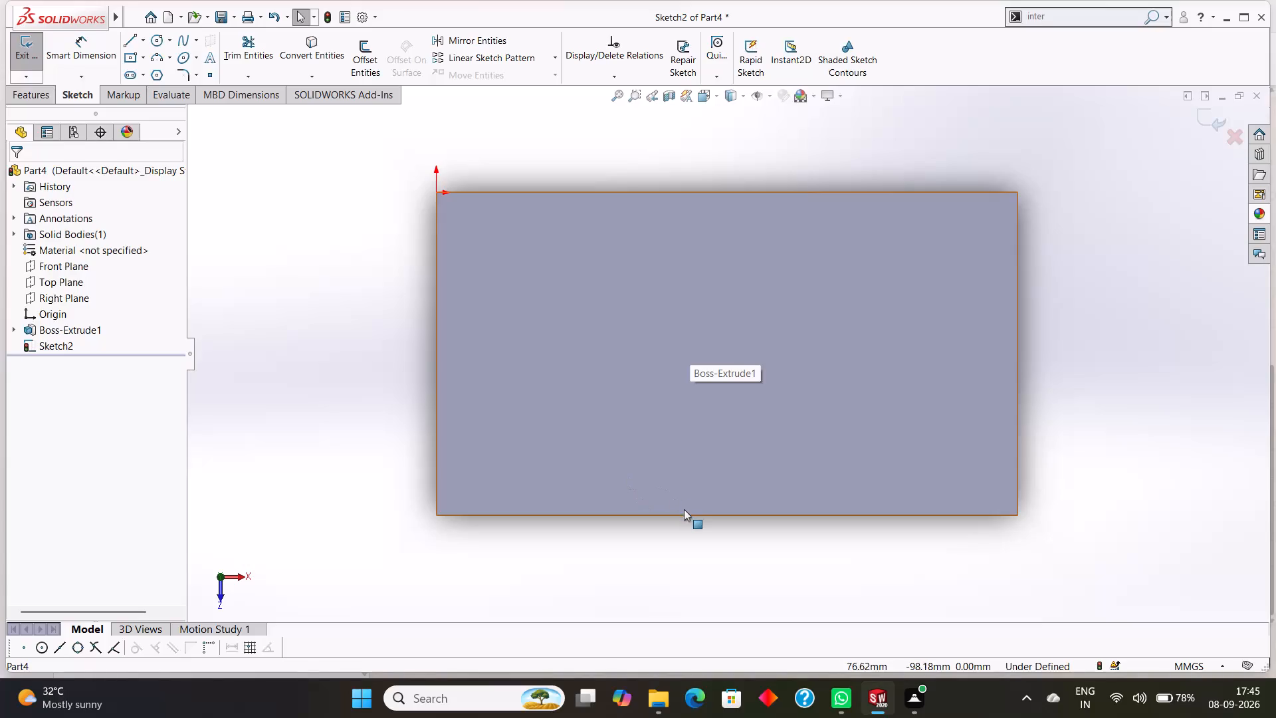
Exit the empty sketch on the plate's top face.
scroll(746, 544, "up", 1)
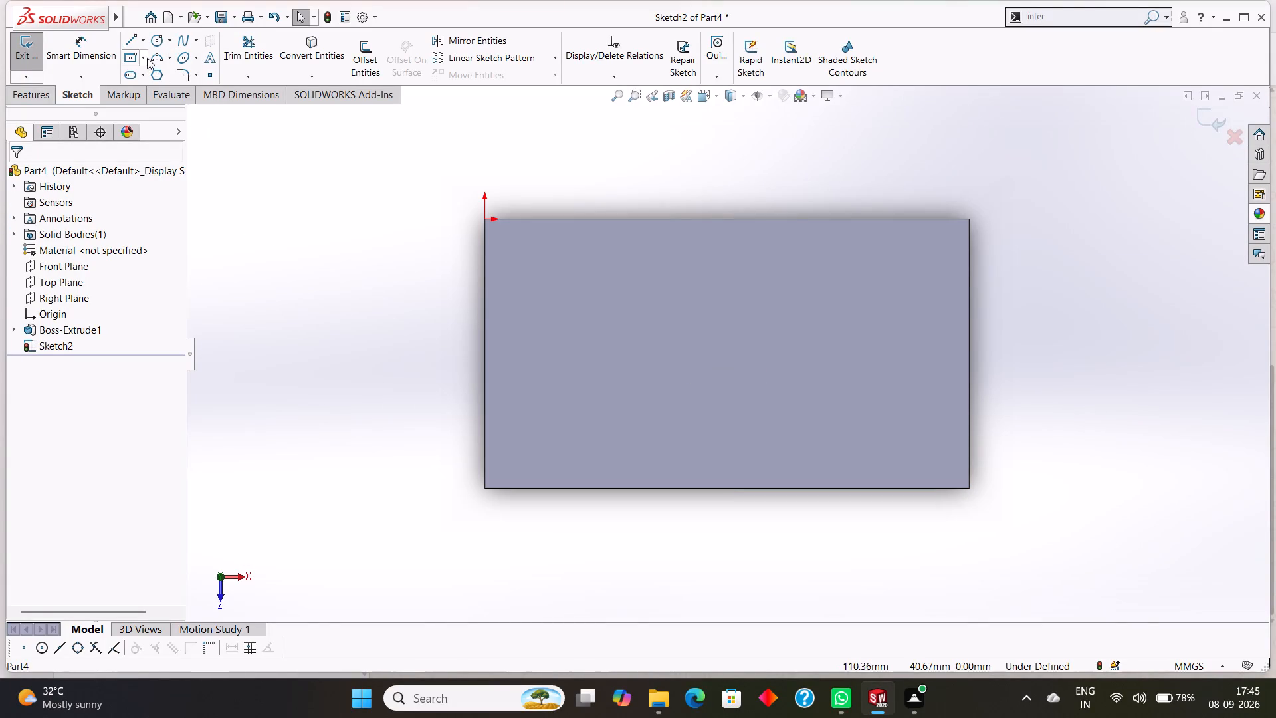
left_click(35, 93)
left_click(74, 94)
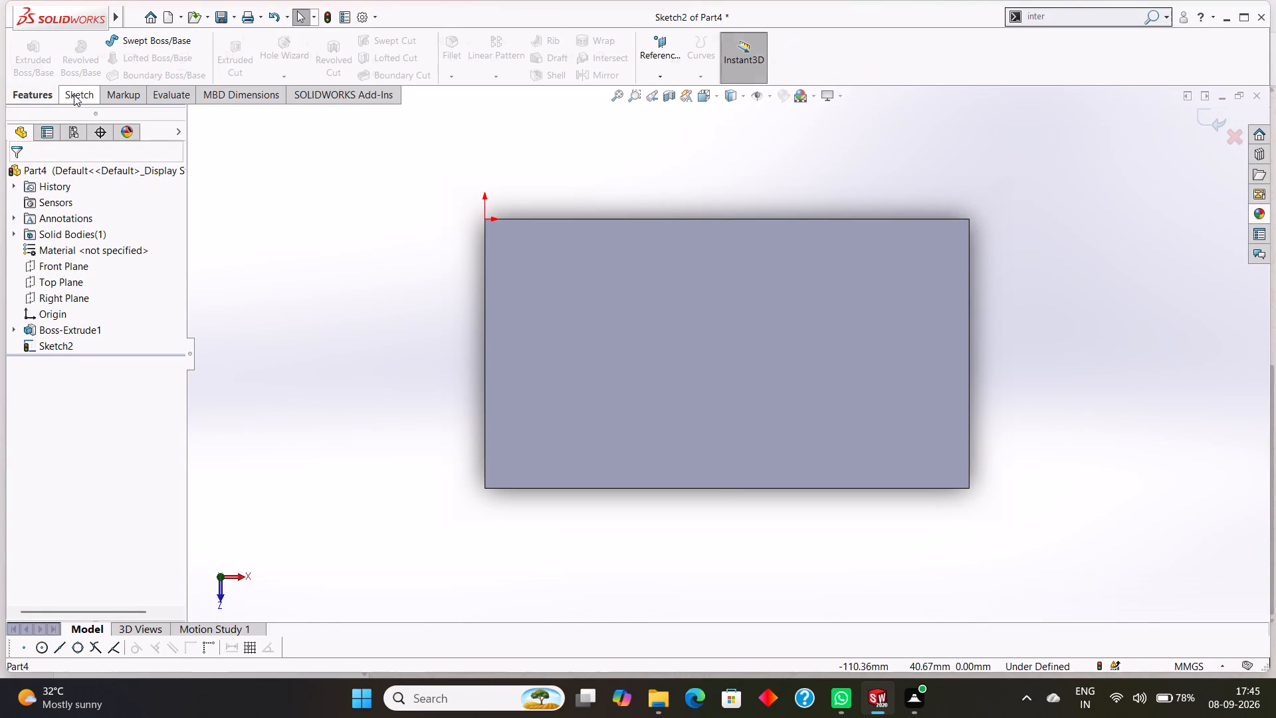
left_click(72, 266)
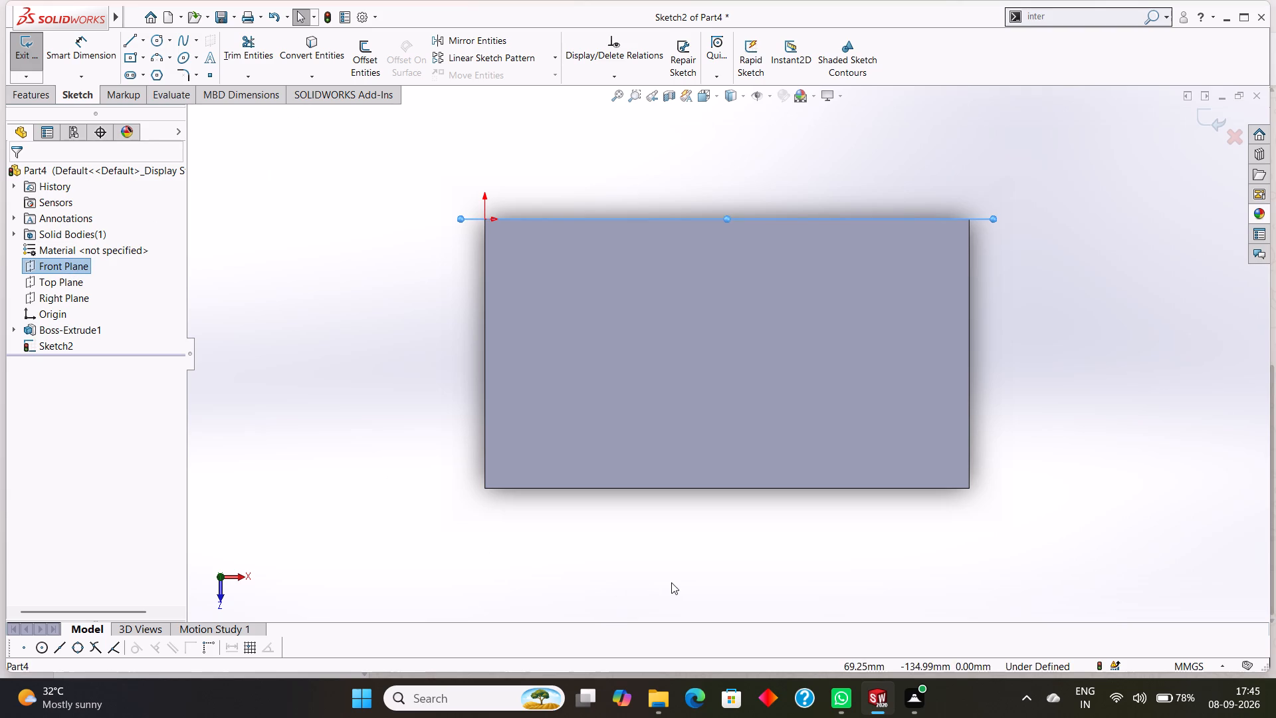
middle_click_drag(671, 582, 679, 383)
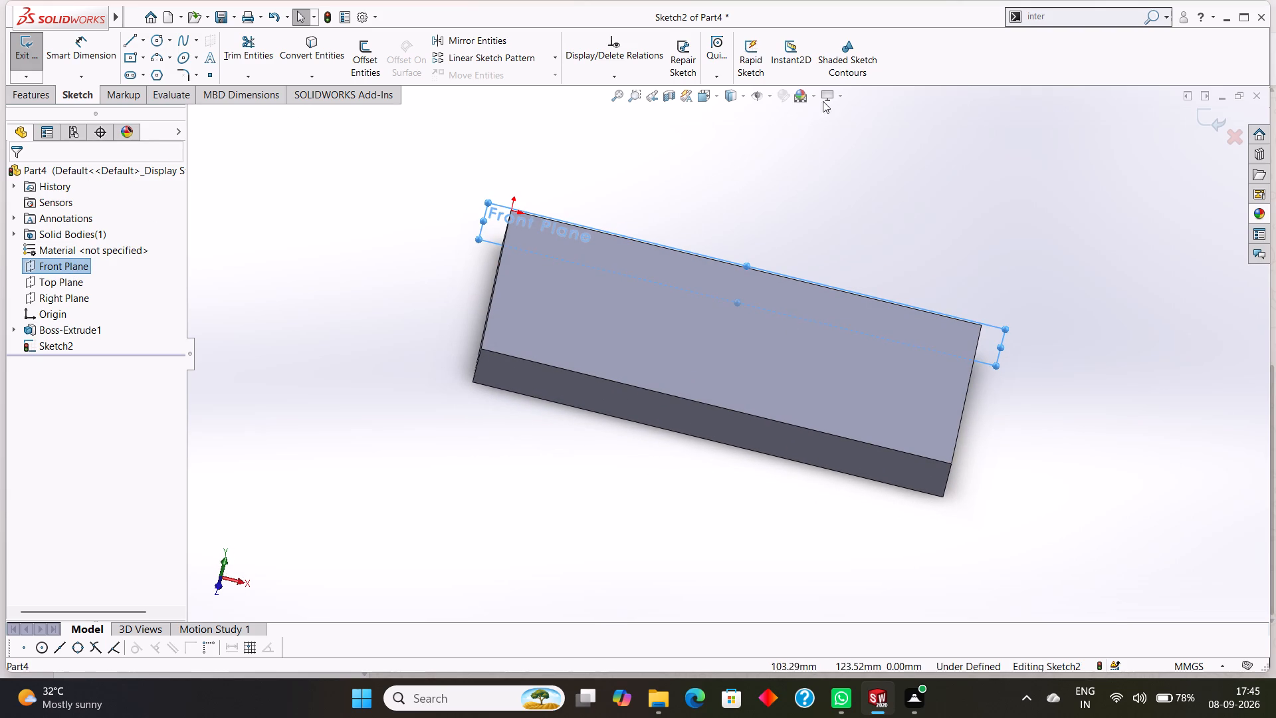
left_click(20, 55)
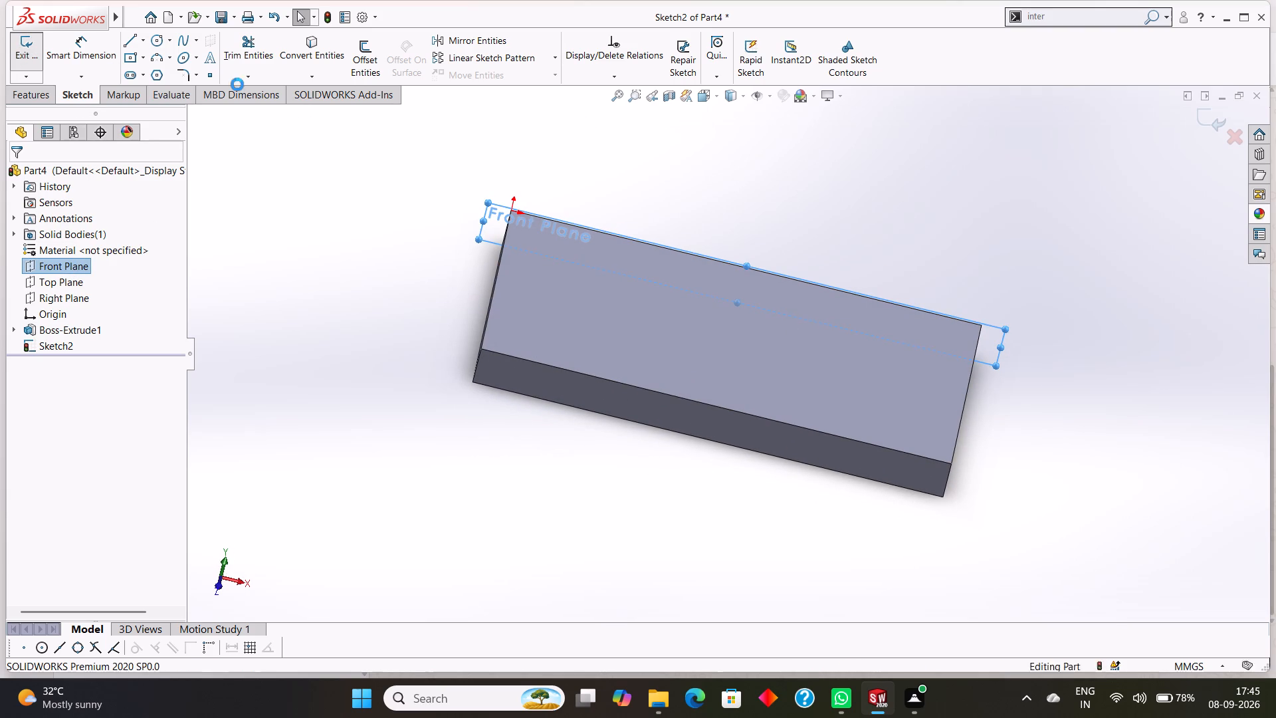
Create a reference plane offset 50 mm from the Front Plane, running through the middle of the plate's depth.
left_click(29, 102)
left_click(665, 78)
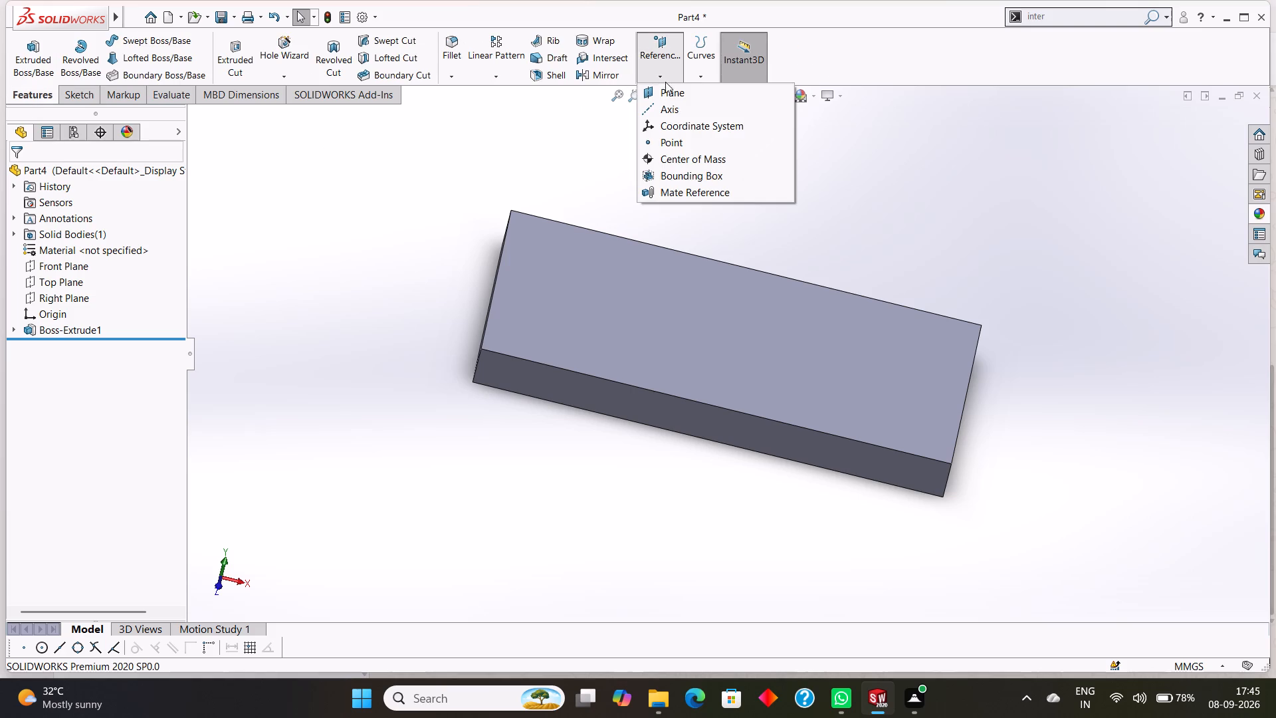
left_click(672, 89)
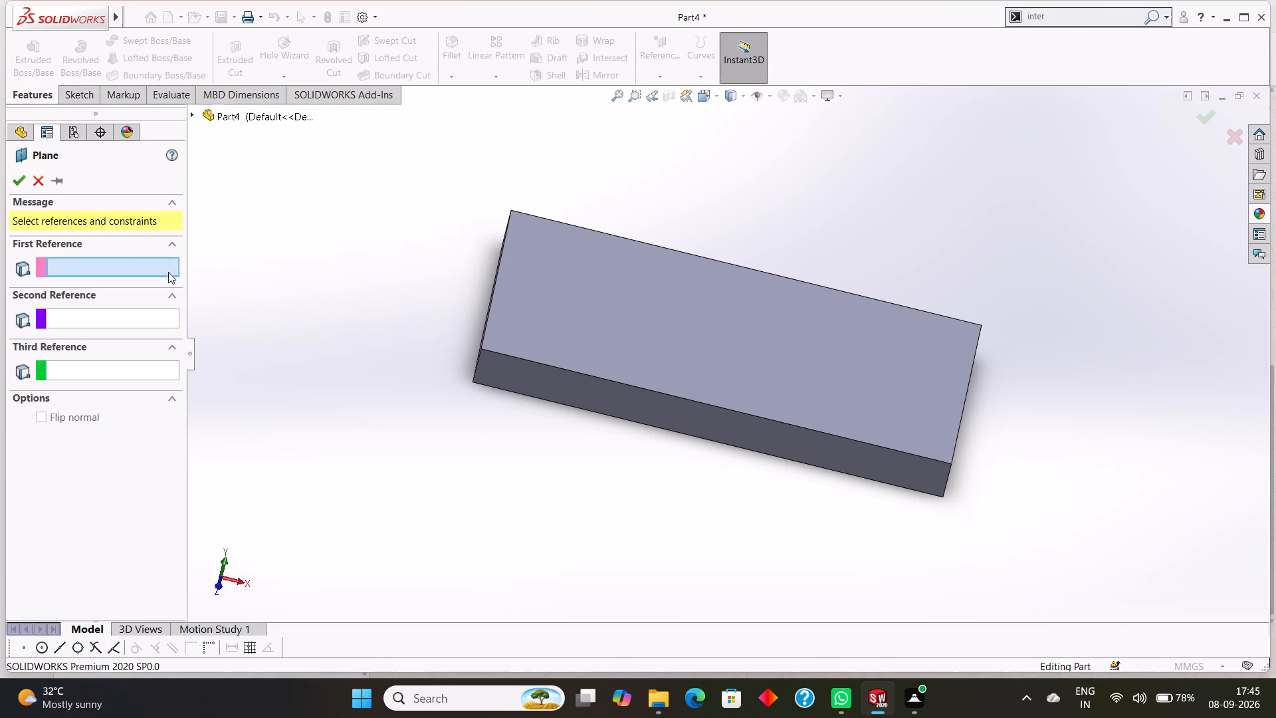
left_click(244, 114)
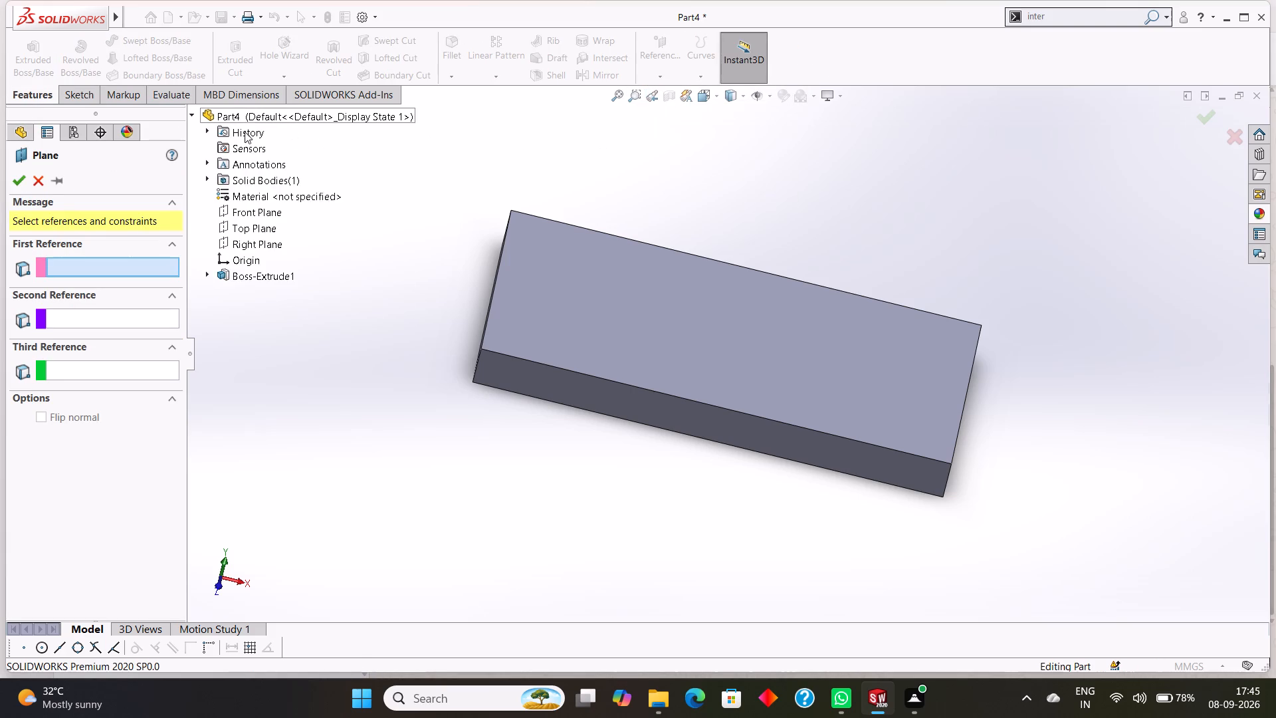
left_click(252, 213)
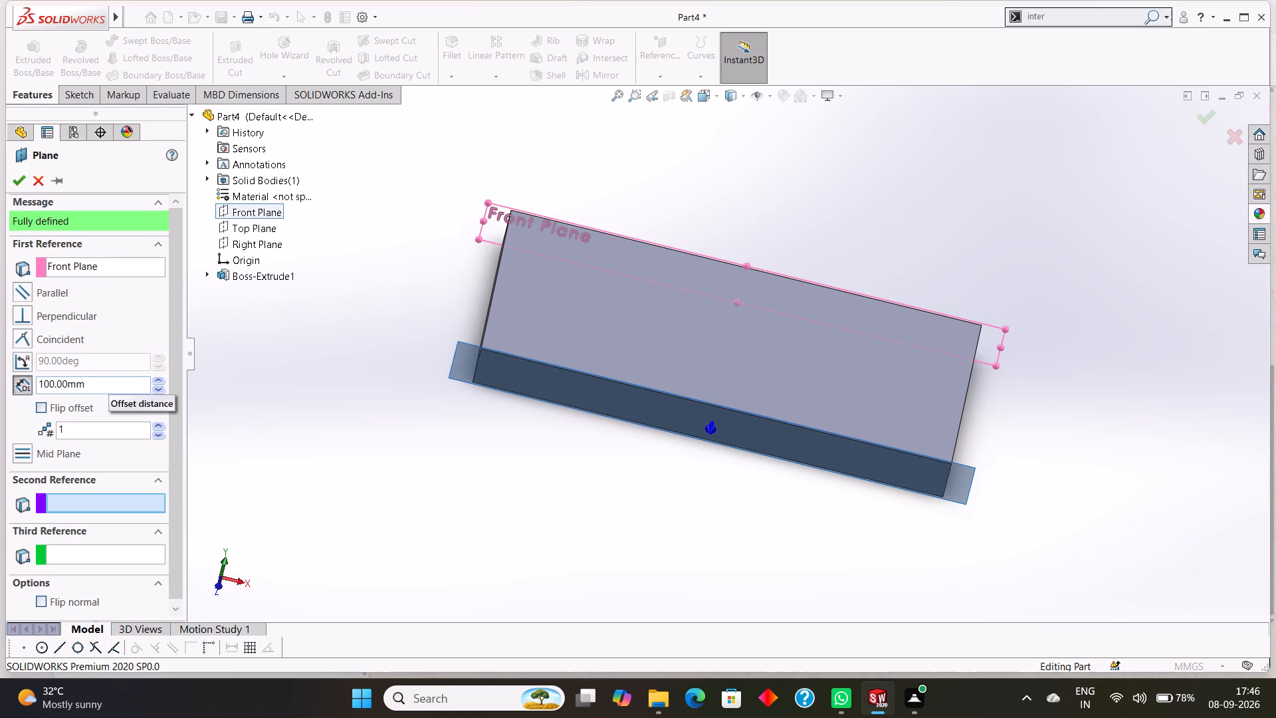
left_click_drag(108, 383, 0, 372)
type("50")
key("Return")
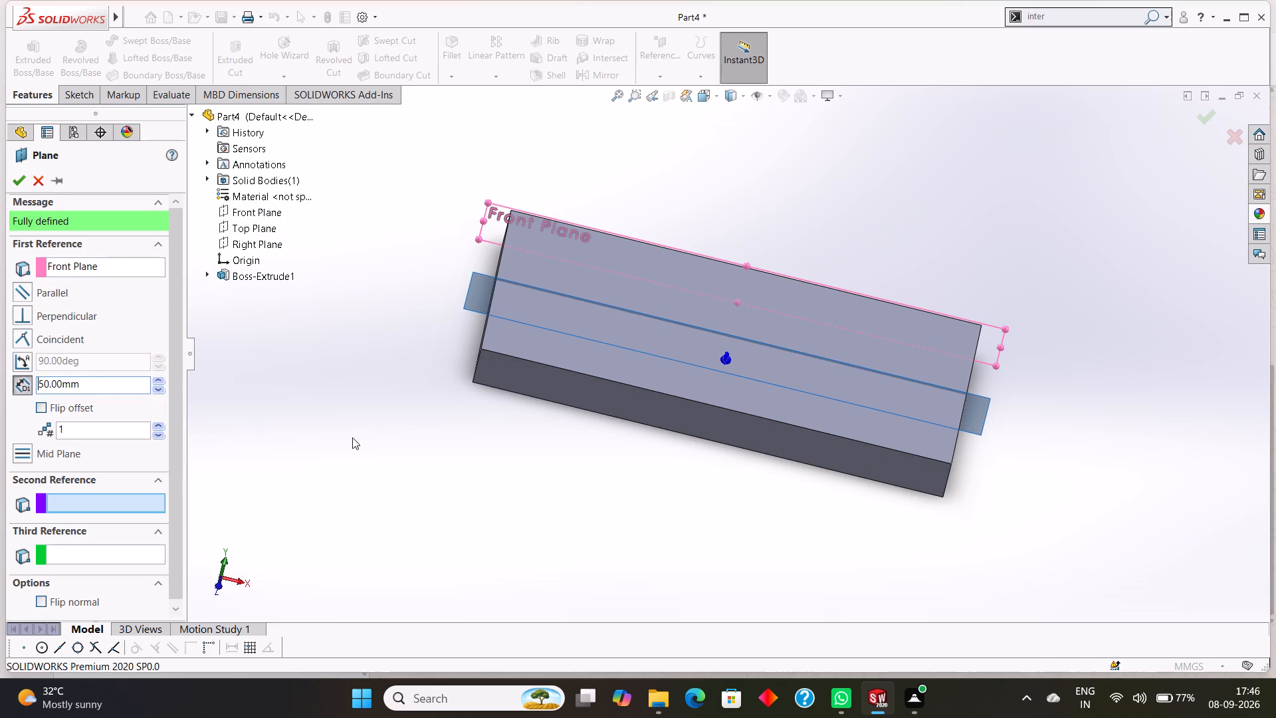
left_click(475, 281)
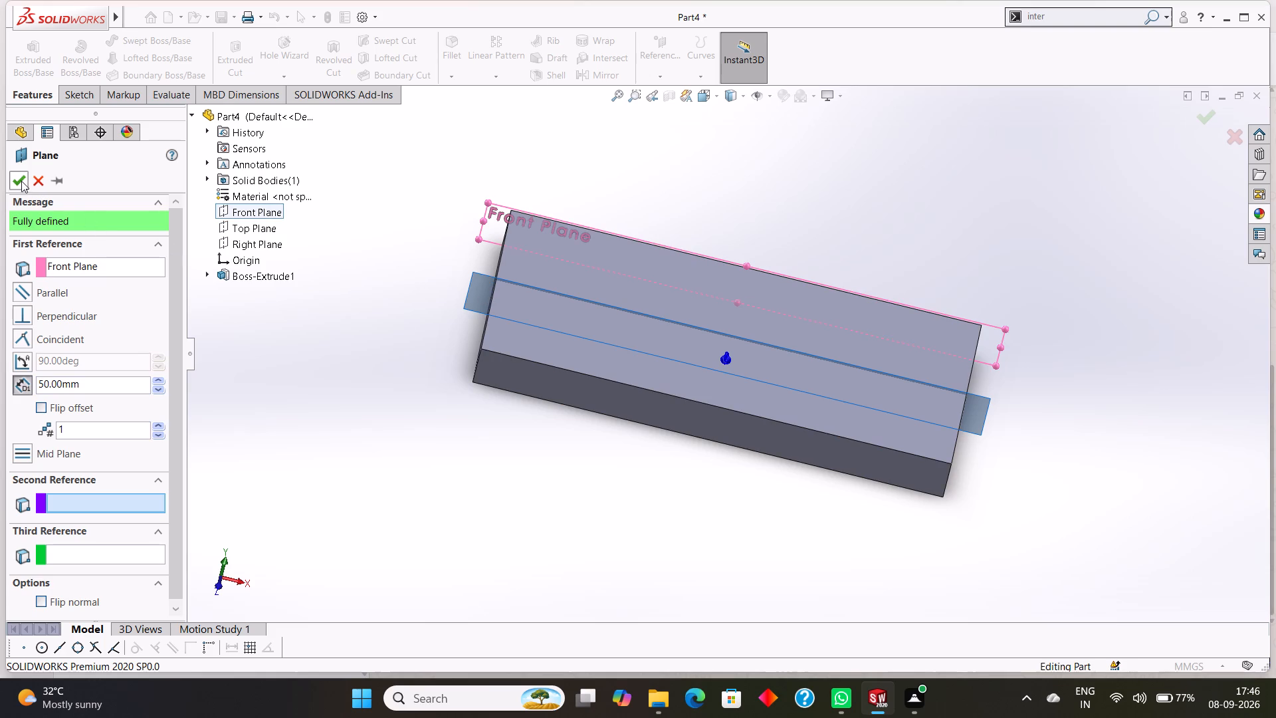
left_click(21, 180)
Select the new mid-depth reference plane and orient the view normal to it.
middle_click_drag(290, 375, 355, 420)
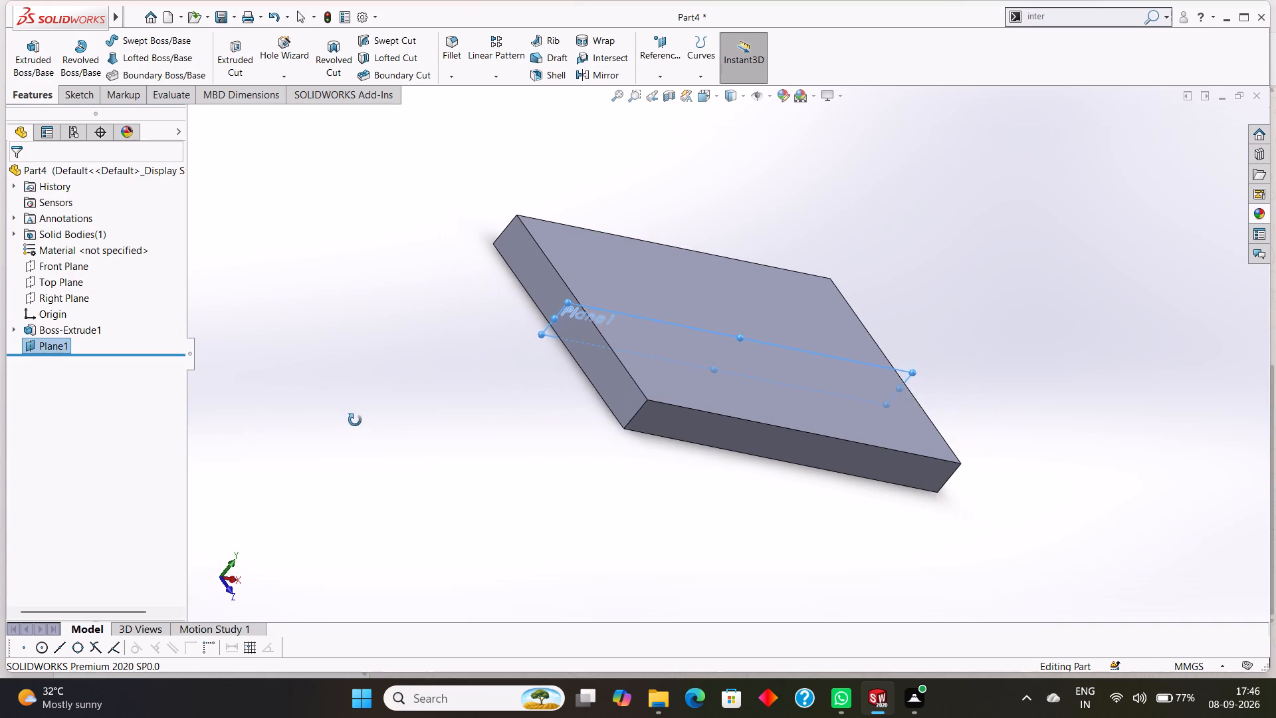
middle_click_drag(355, 420, 360, 437)
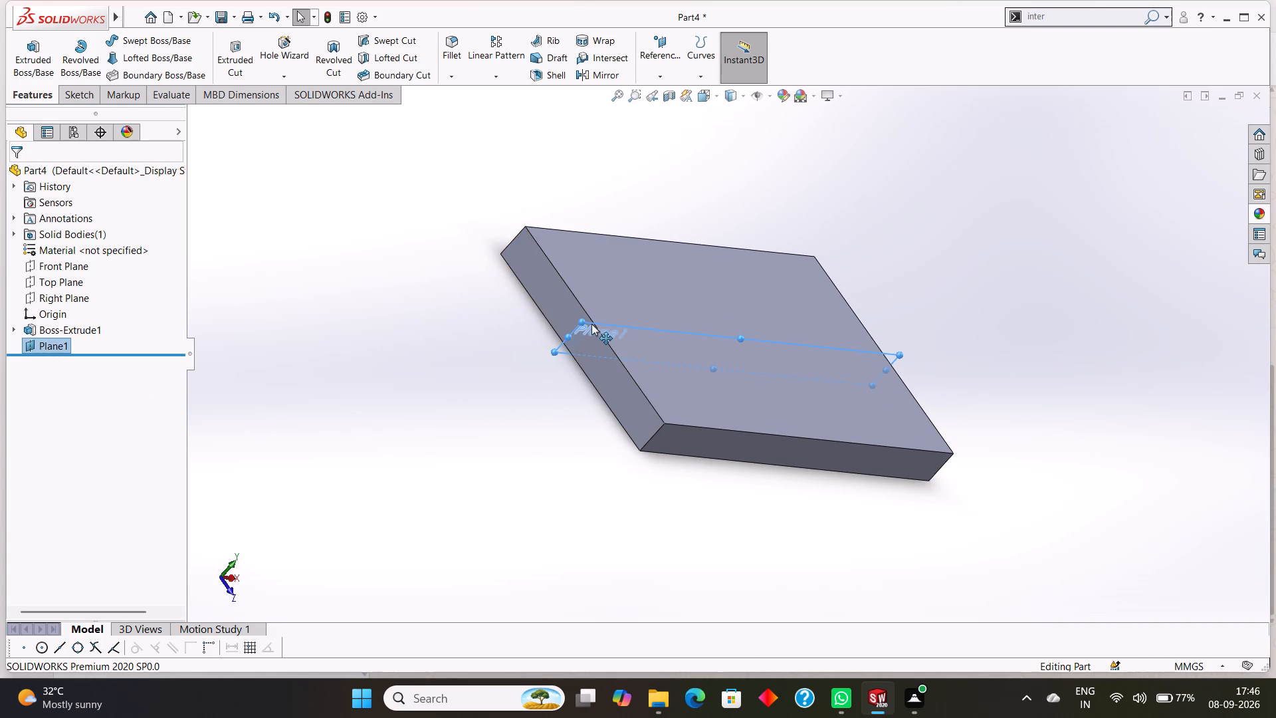
left_click(591, 324)
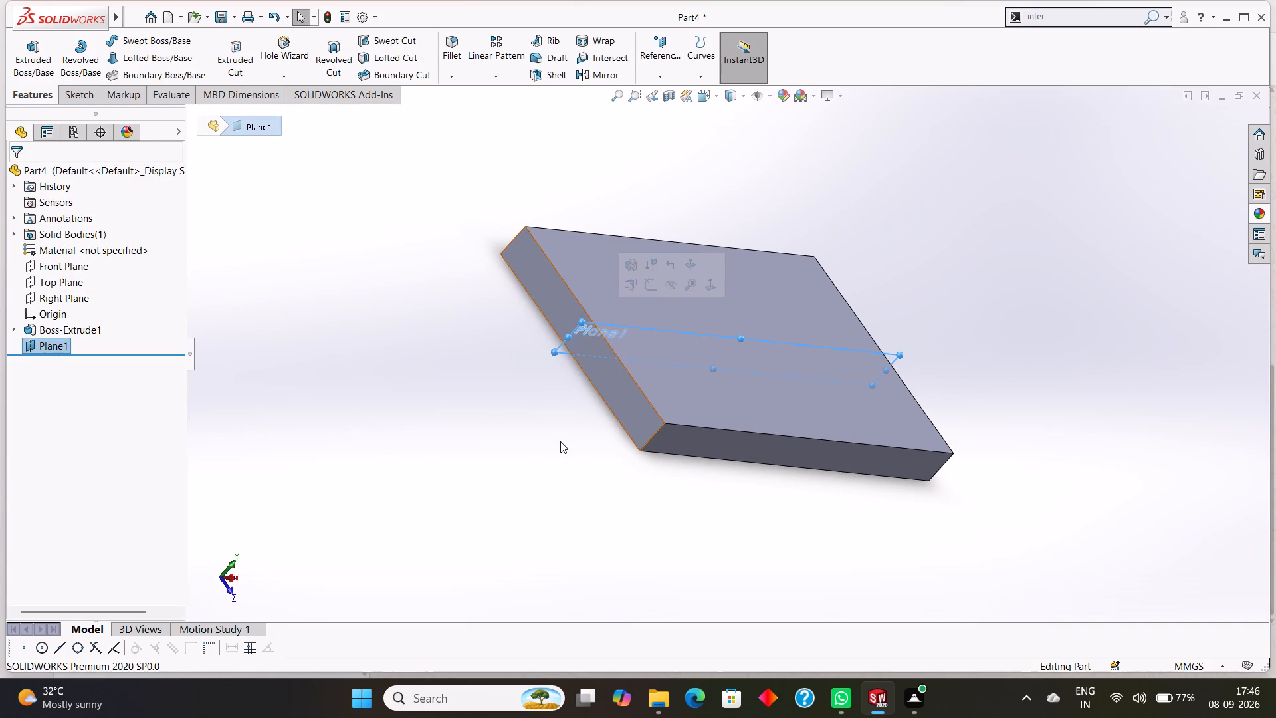
key("ctrl+8")
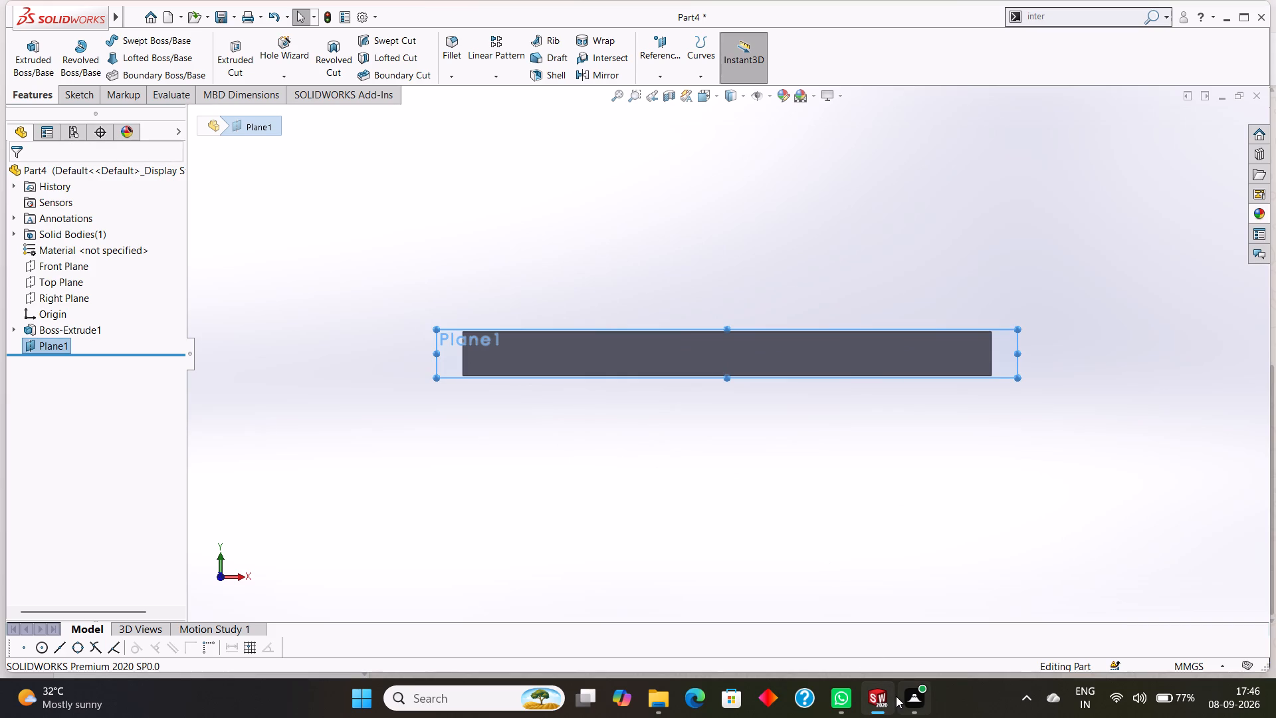
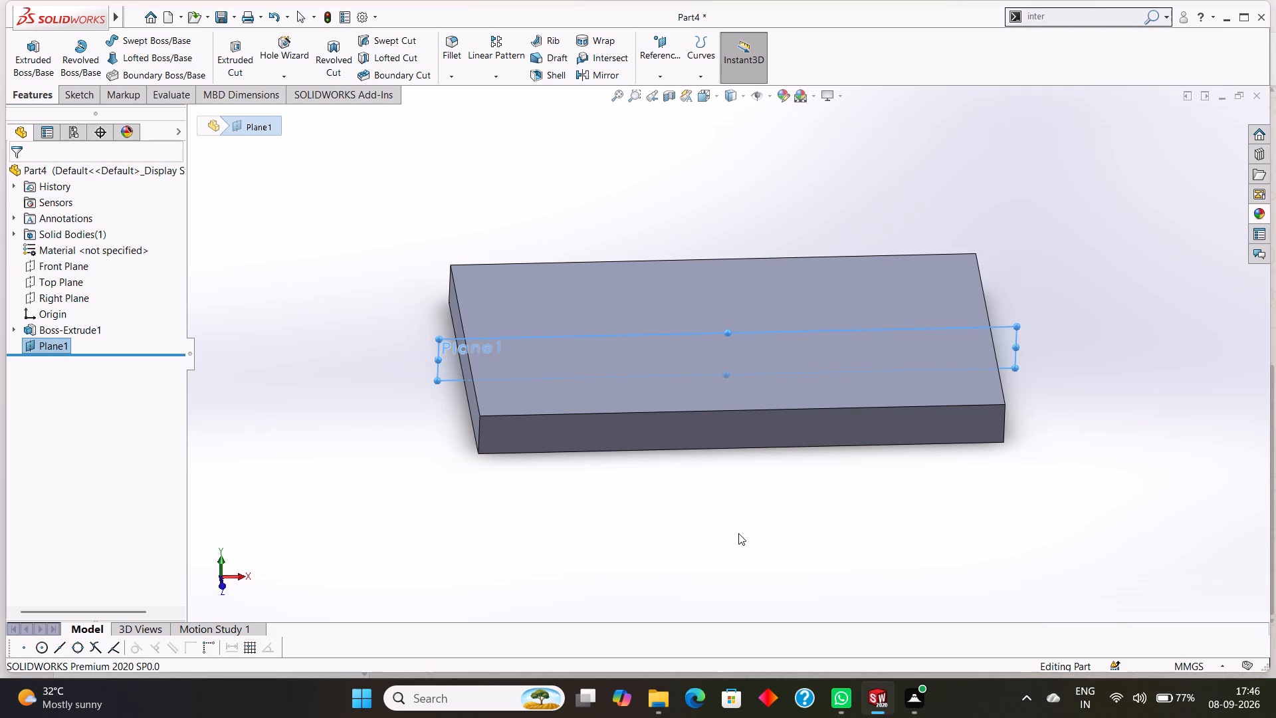
Start a sketch on the mid-depth reference plane, viewed normal to it, and begin a centerline at the middle of the plate's top edge.
left_click(764, 332)
key("ctrl+8")
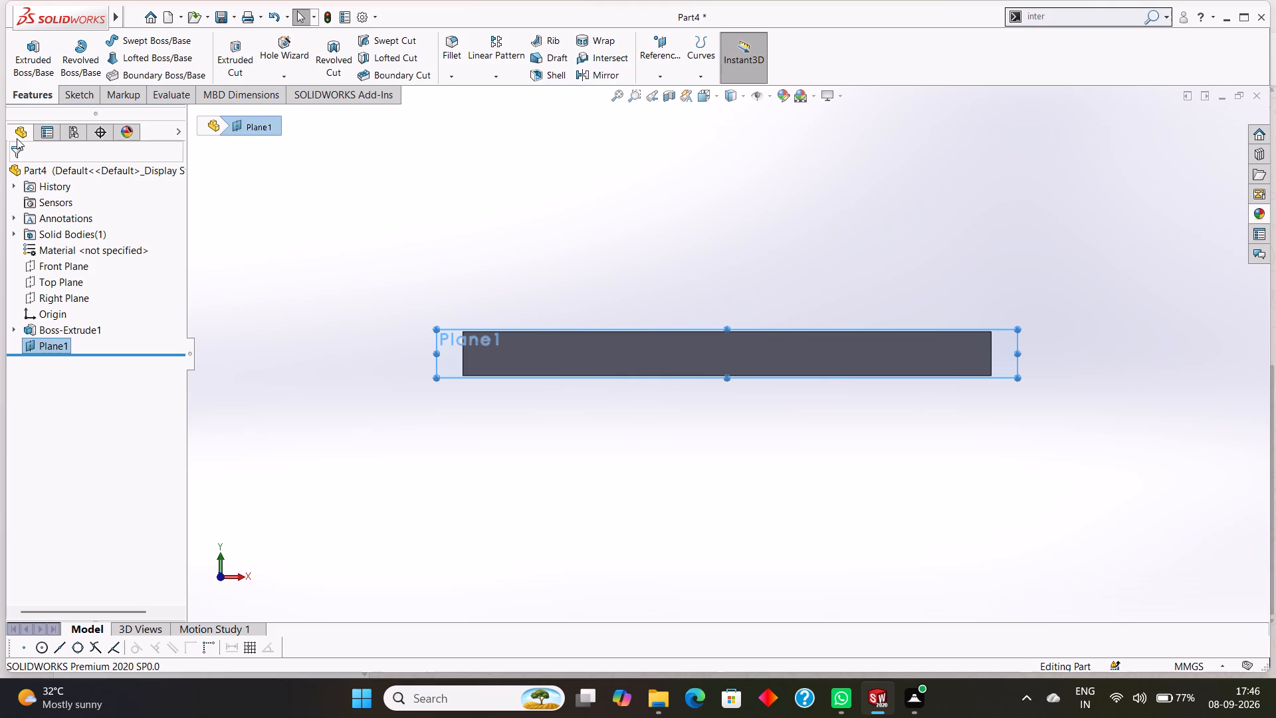
left_click(72, 91)
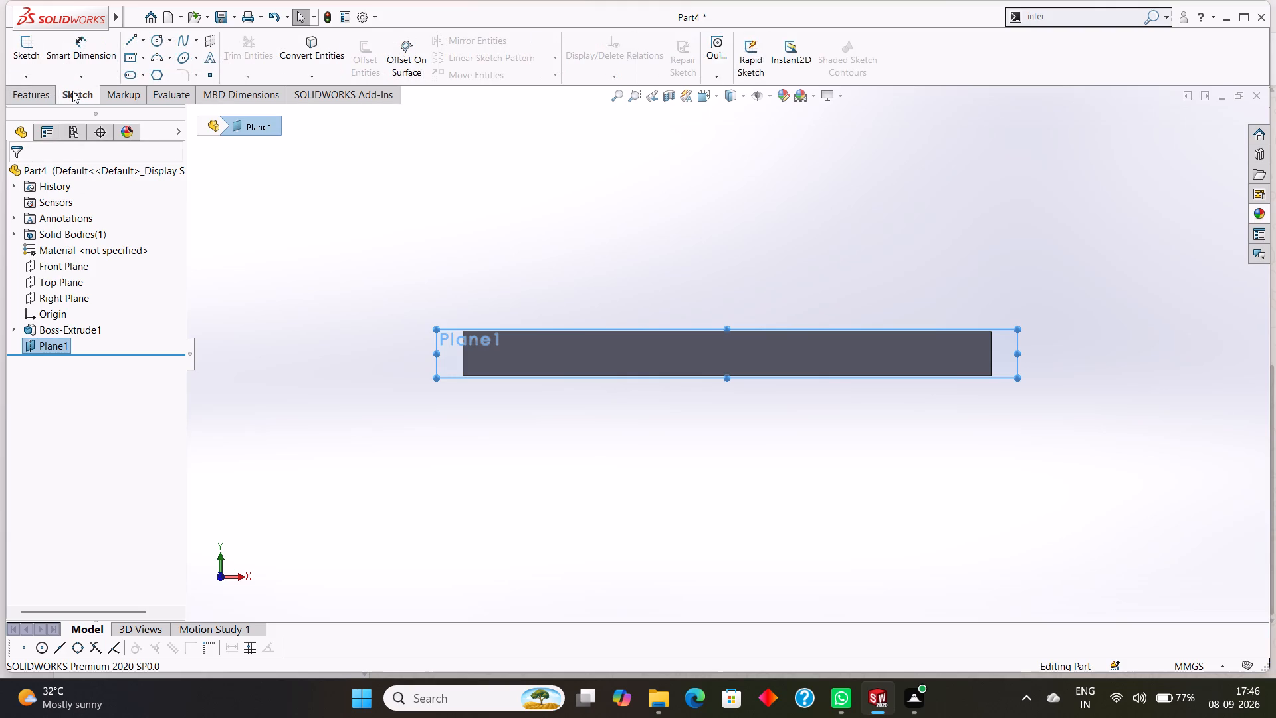
left_click(171, 43)
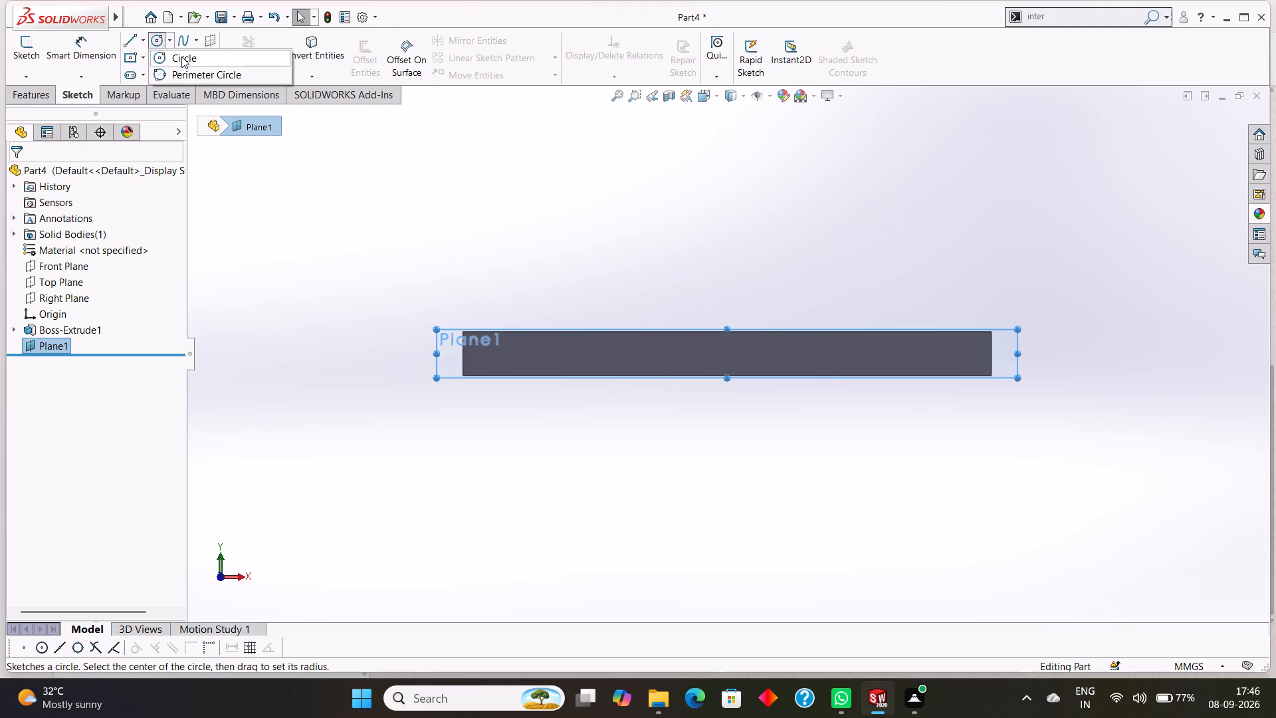
left_click(145, 42)
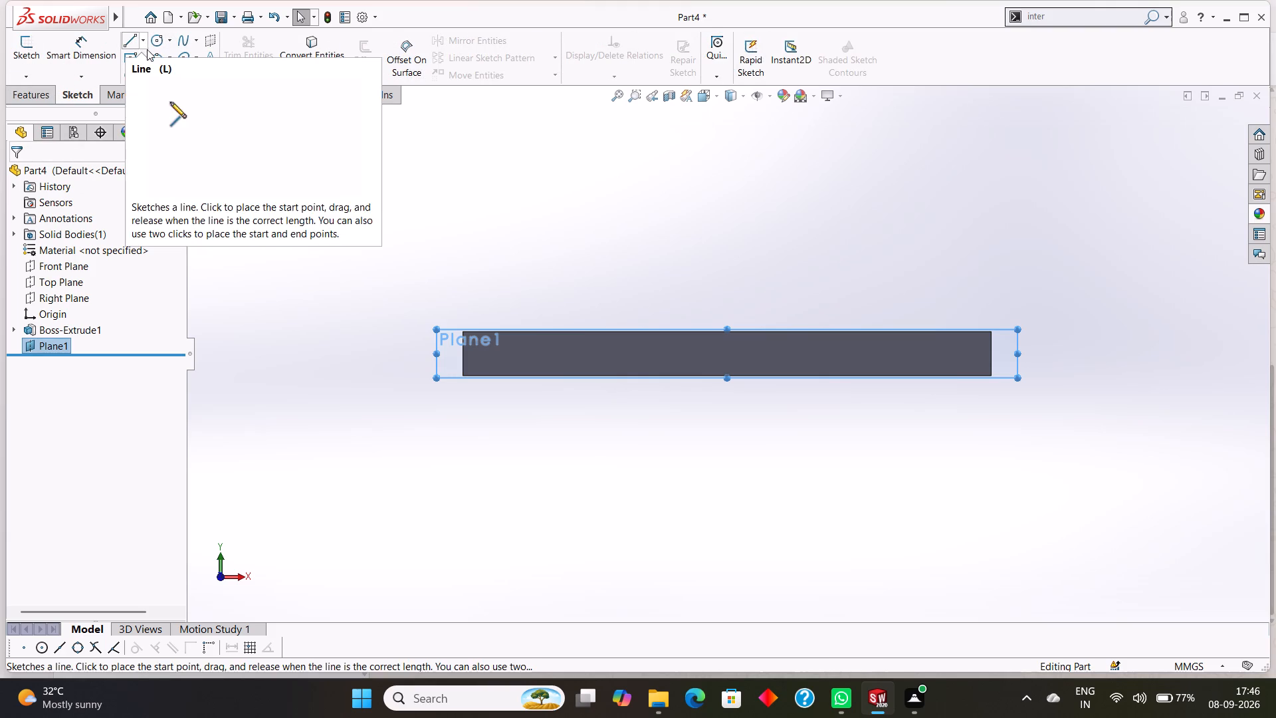
left_click(144, 45)
left_click(159, 71)
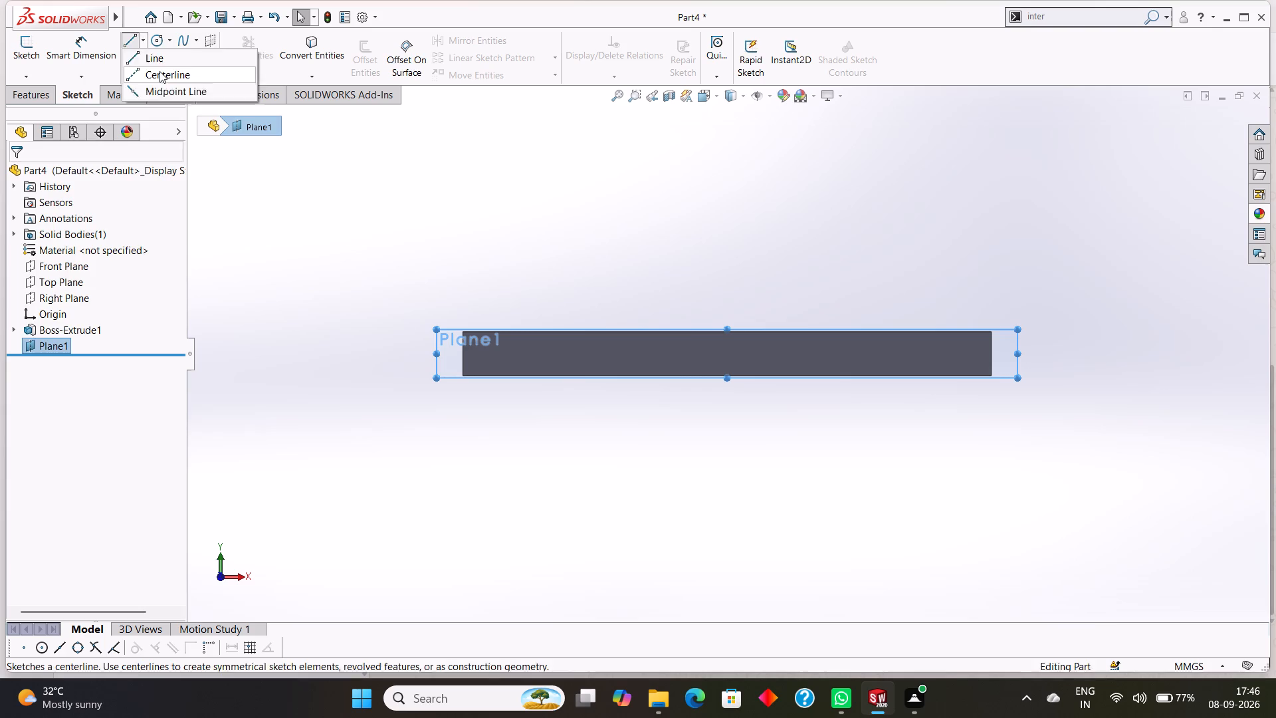
left_click(730, 328)
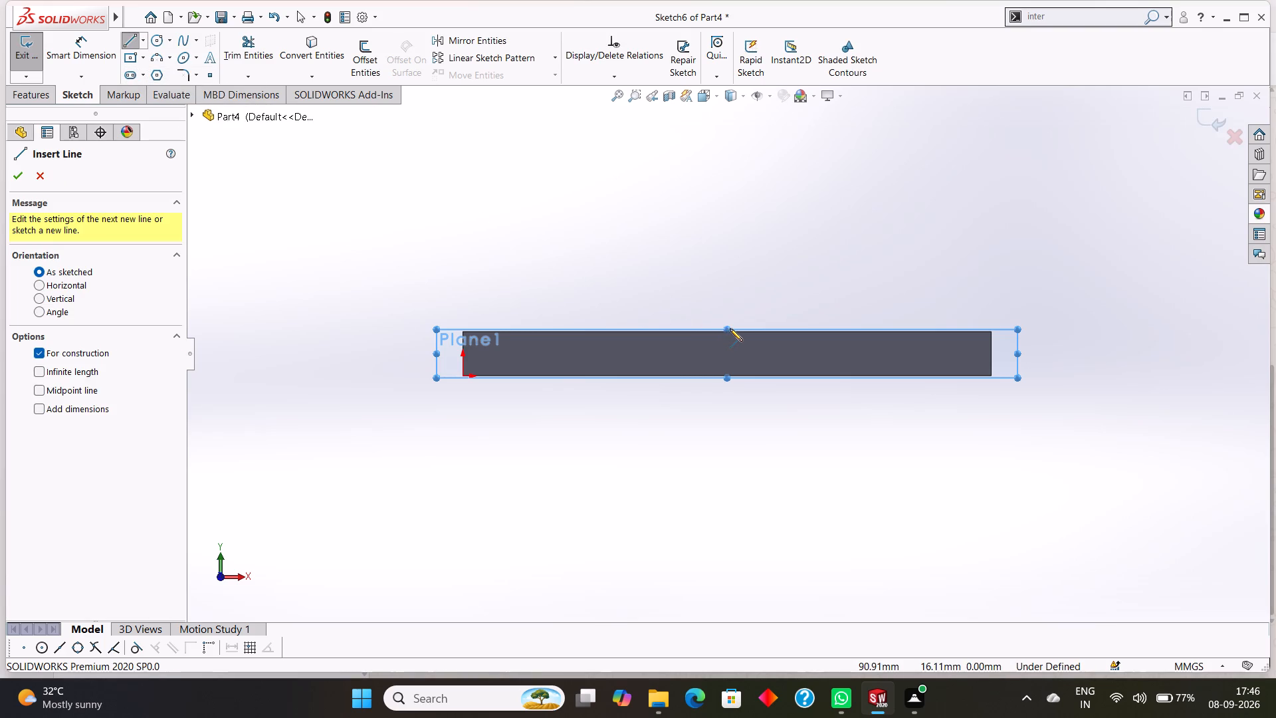
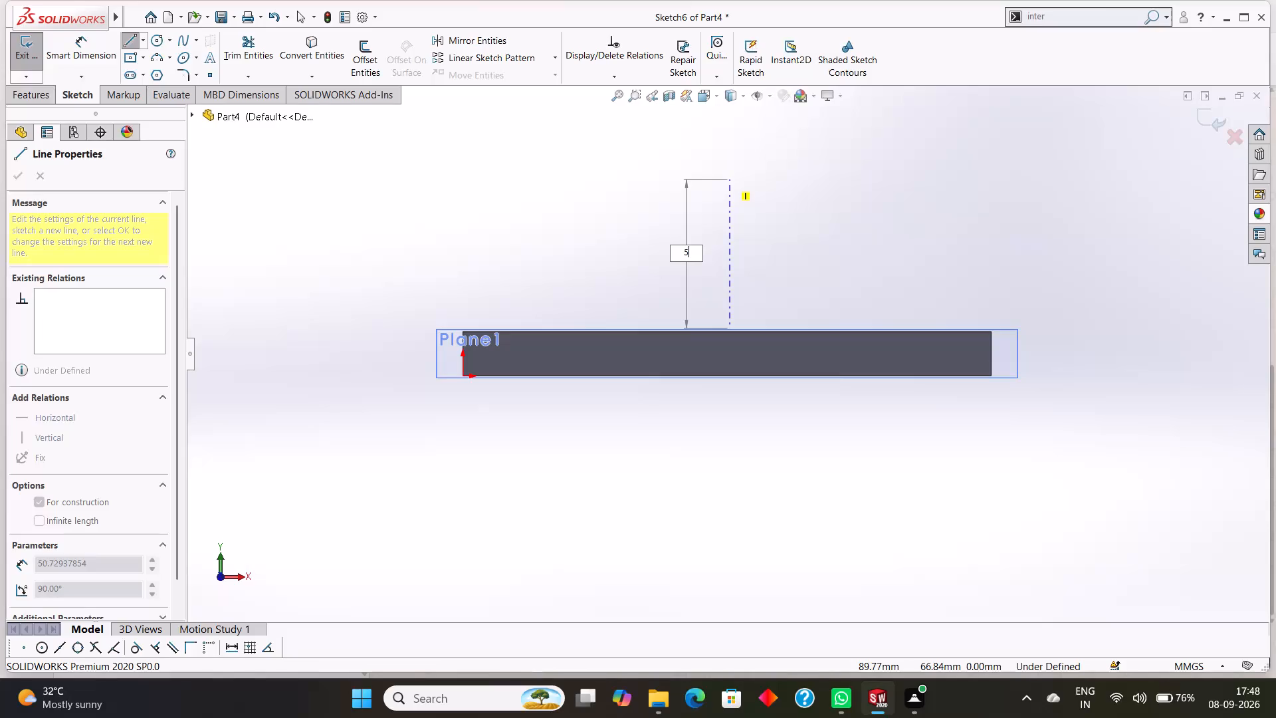
Finish the vertical centerline above the plate's top edge at a length of 50 mm and end the line chain.
key("Return")
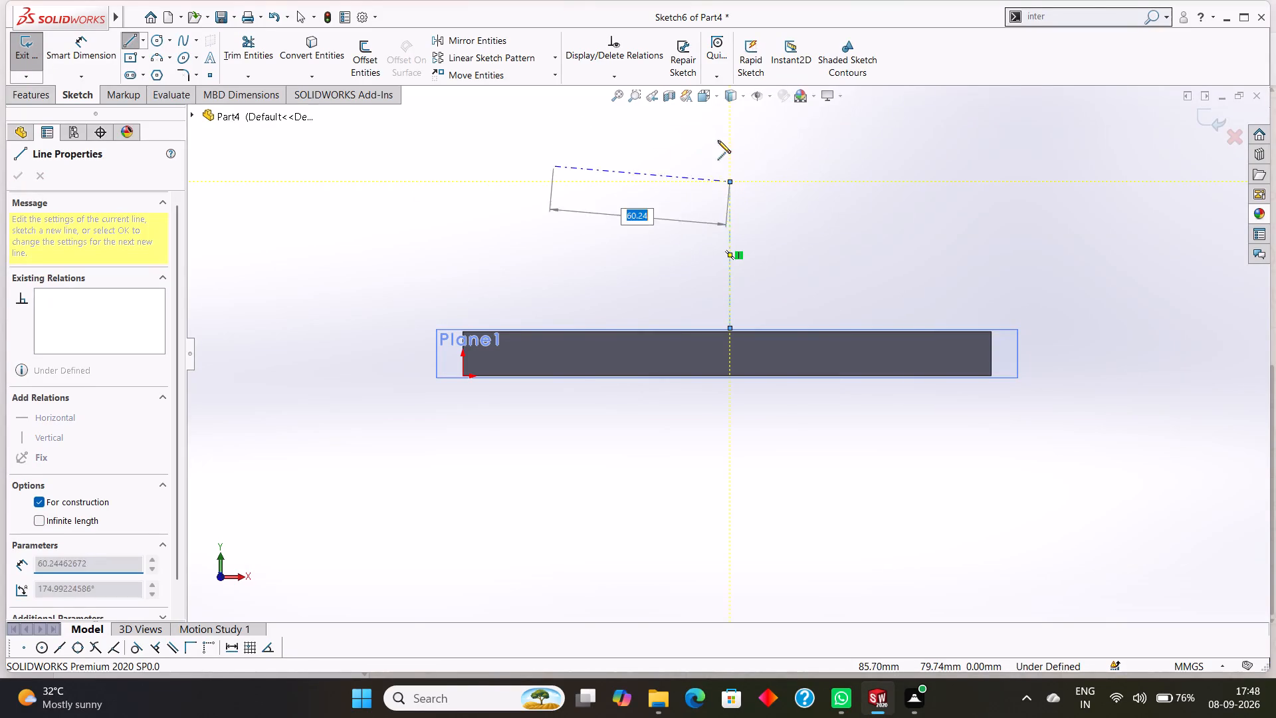
right_click(704, 143)
left_click(734, 152)
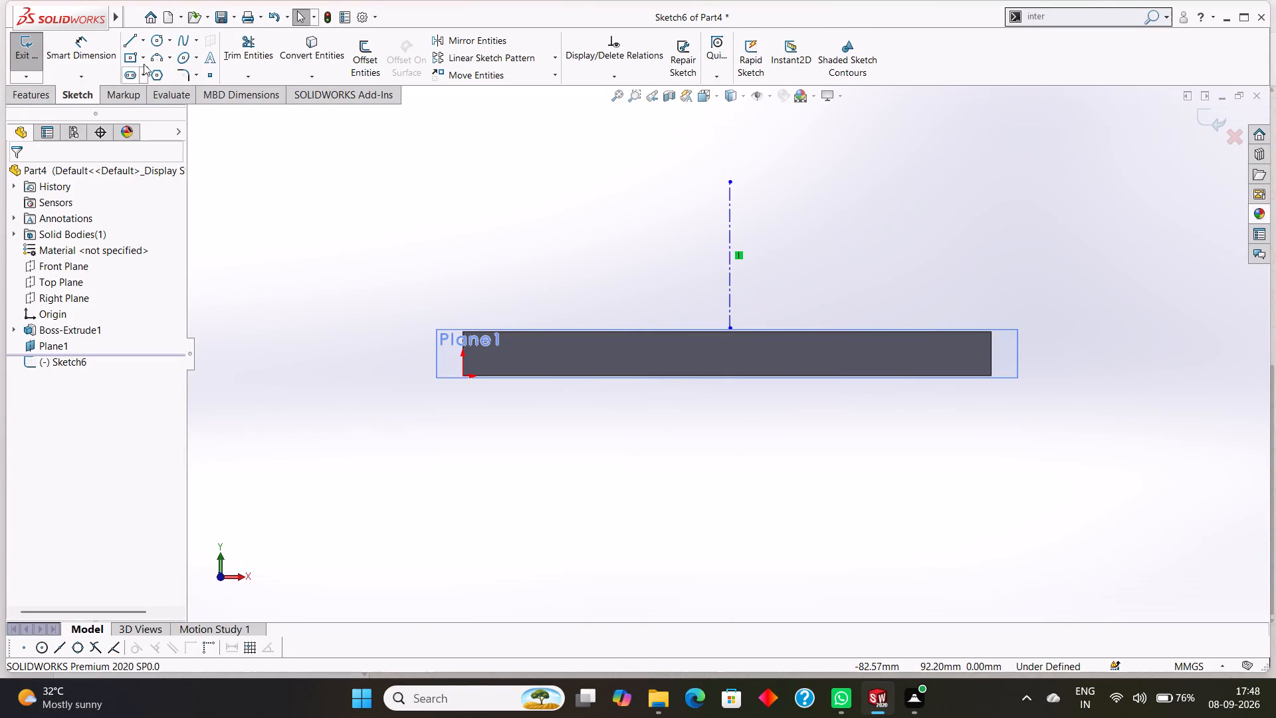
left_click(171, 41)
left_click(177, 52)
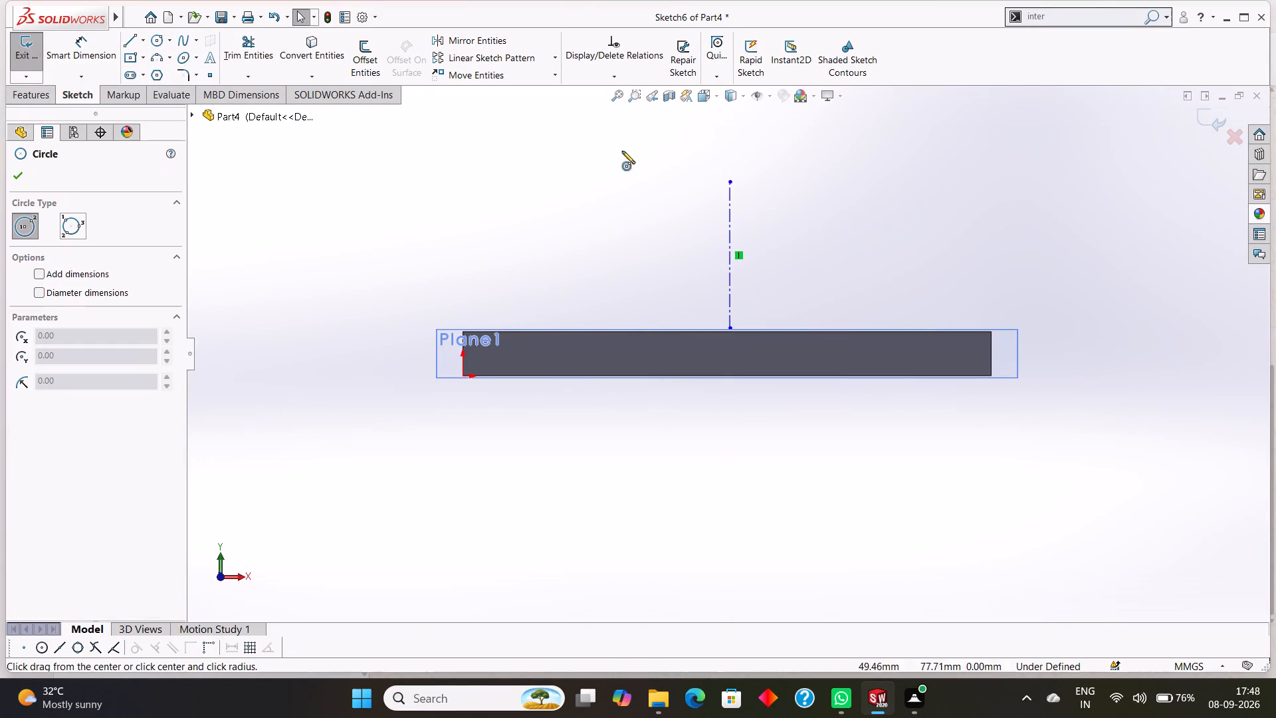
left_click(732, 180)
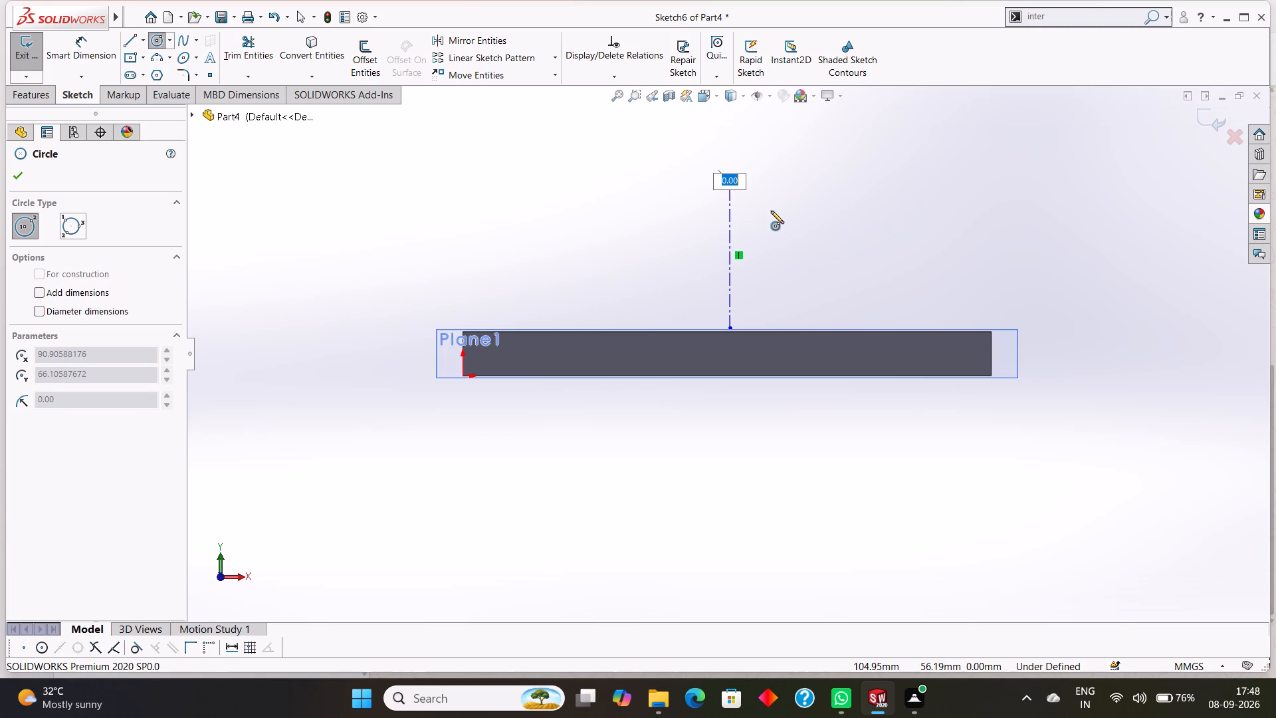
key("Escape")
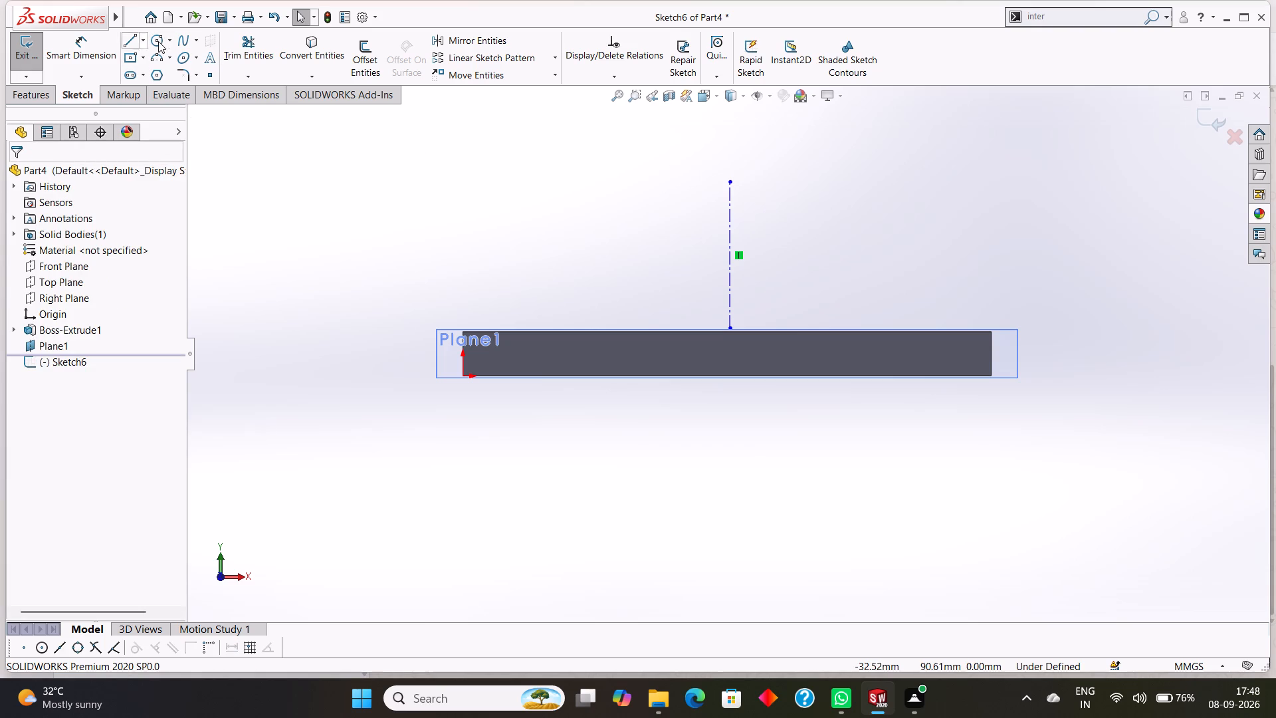
Sketch a circle about 35 mm in diameter centered on the centerline's upper endpoint.
left_click(170, 44)
left_click(180, 58)
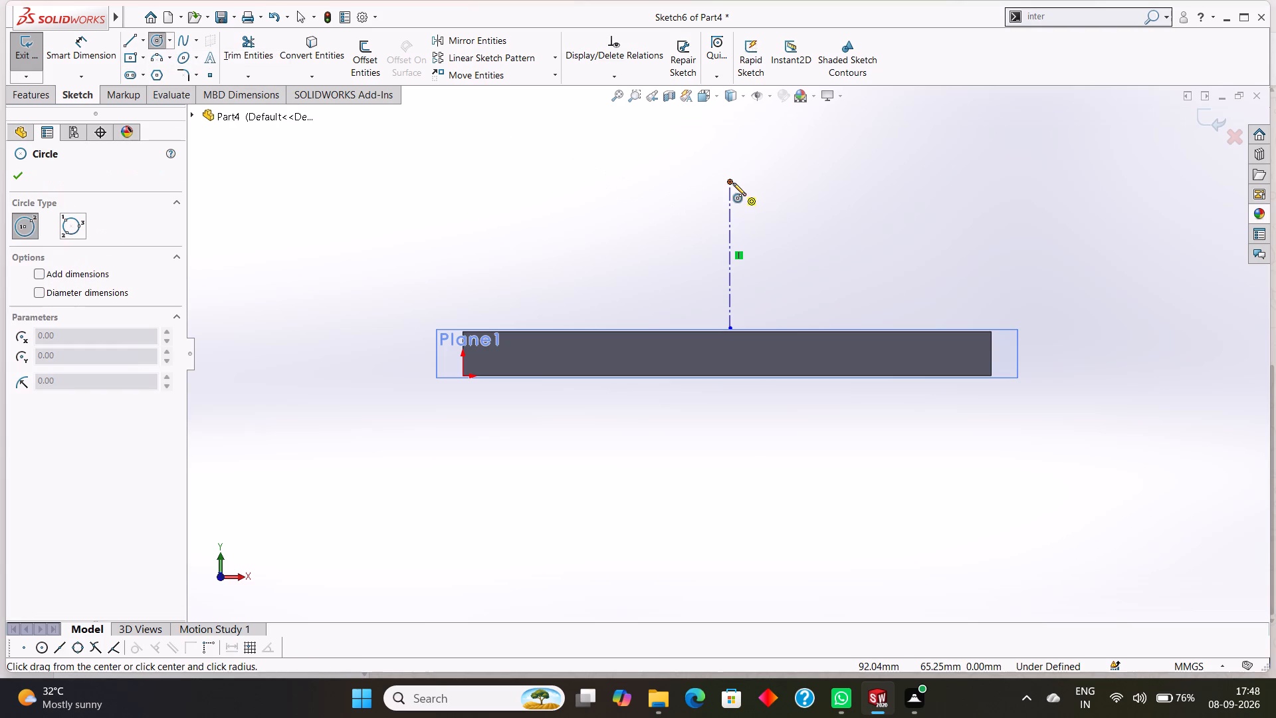
left_click(732, 181)
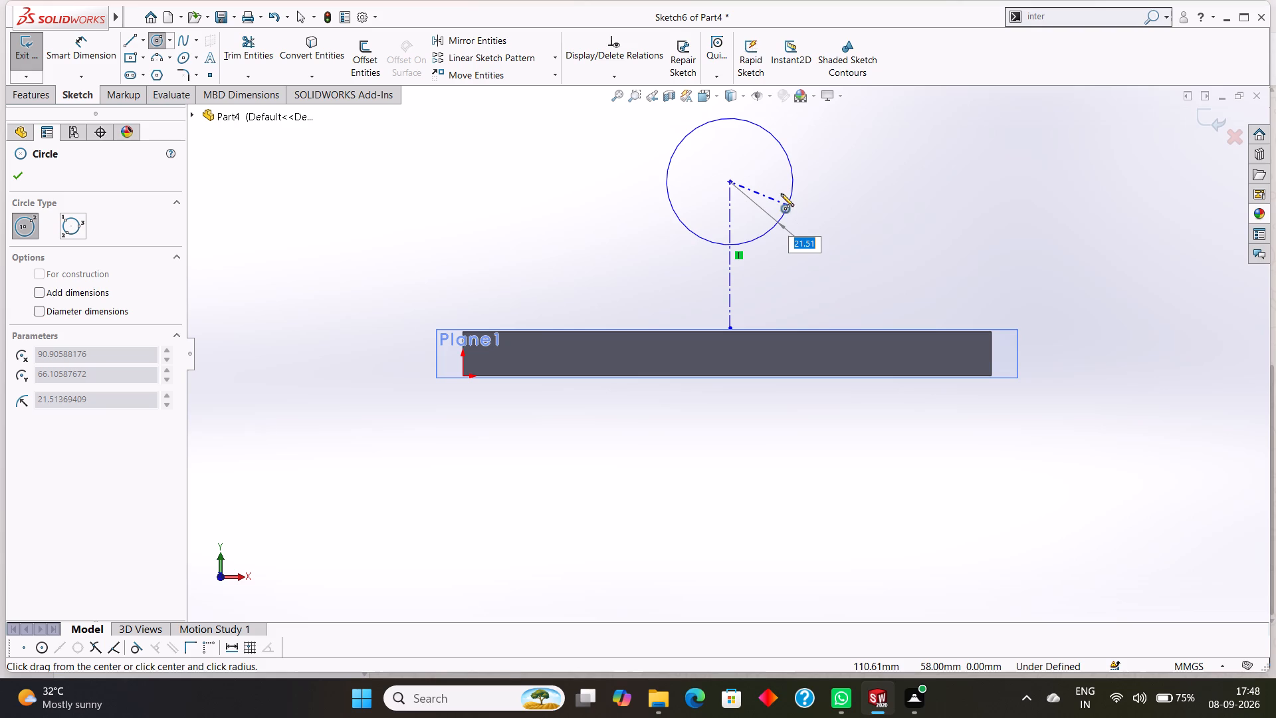
left_click(780, 191)
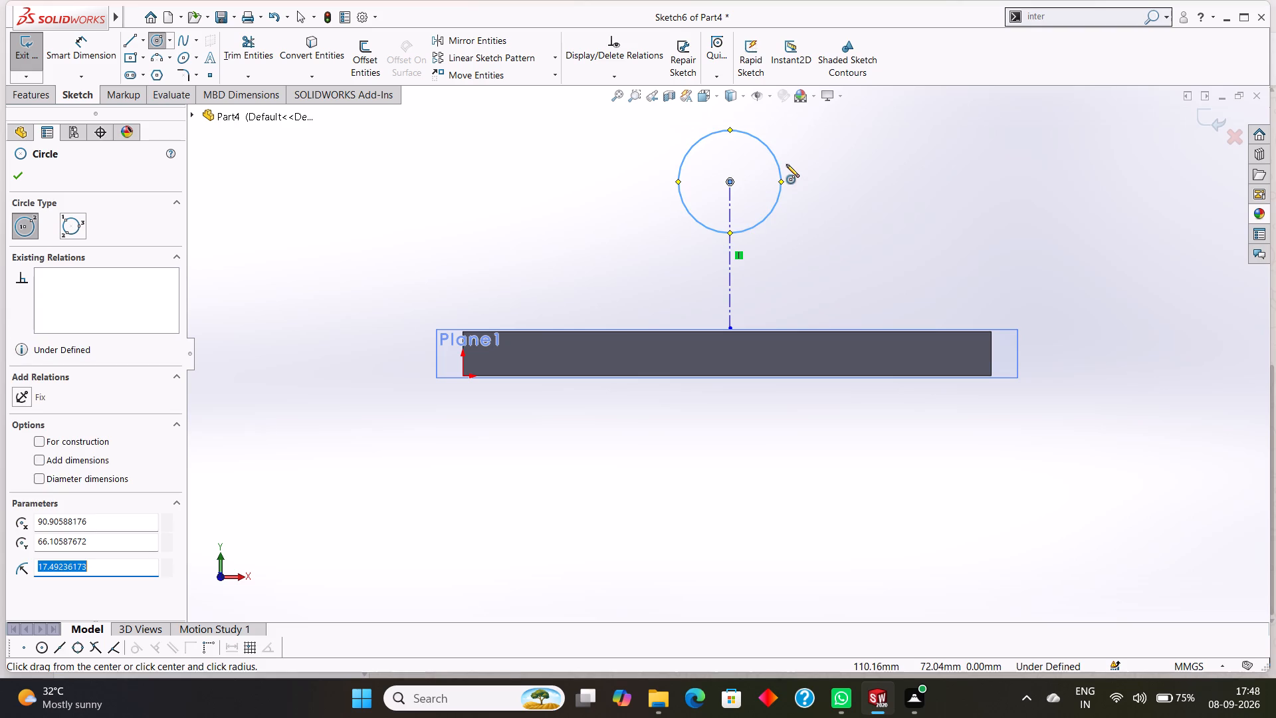
left_click(786, 164)
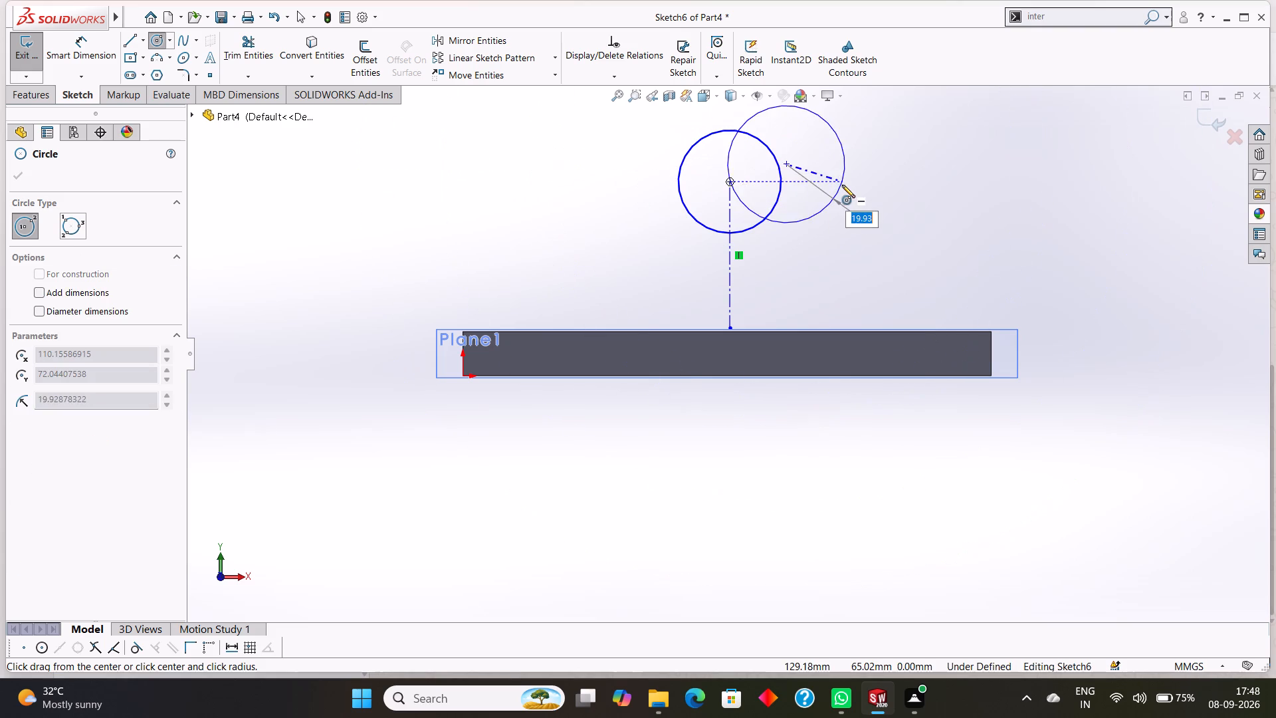
key("Escape")
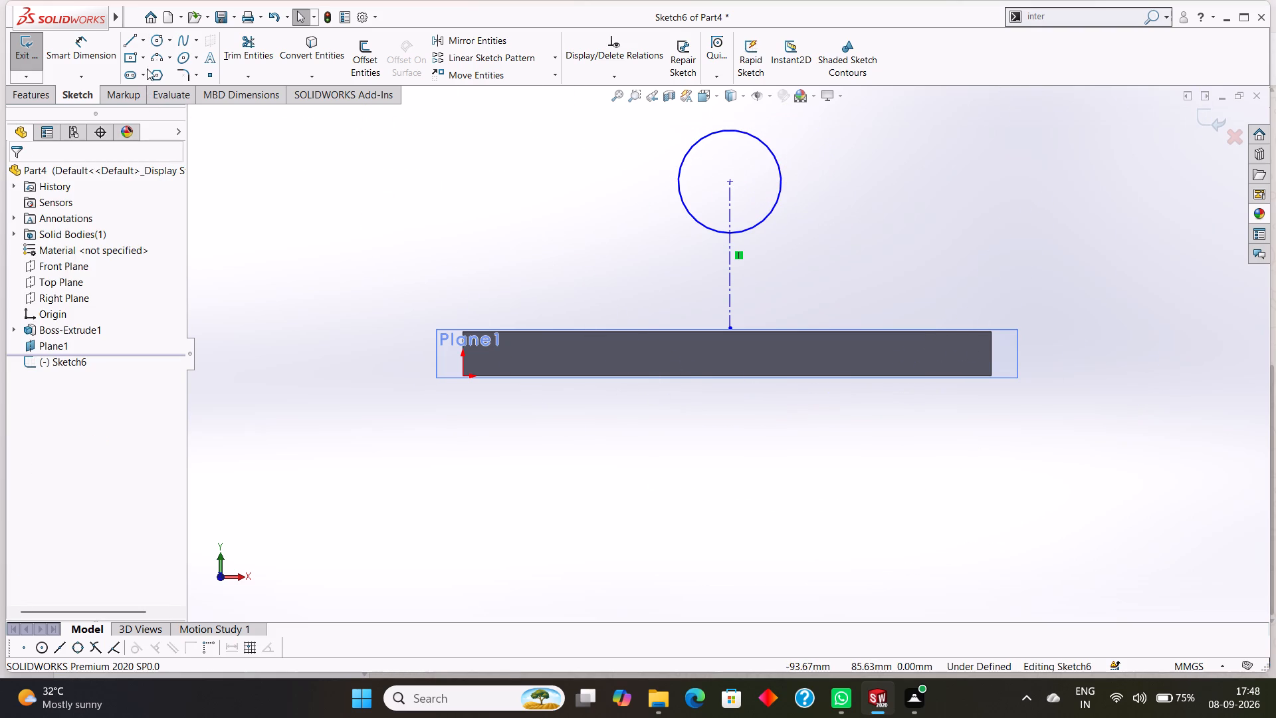
Sketch a larger concentric circle about 58 mm in diameter around the first circle.
left_click(167, 39)
left_click(175, 52)
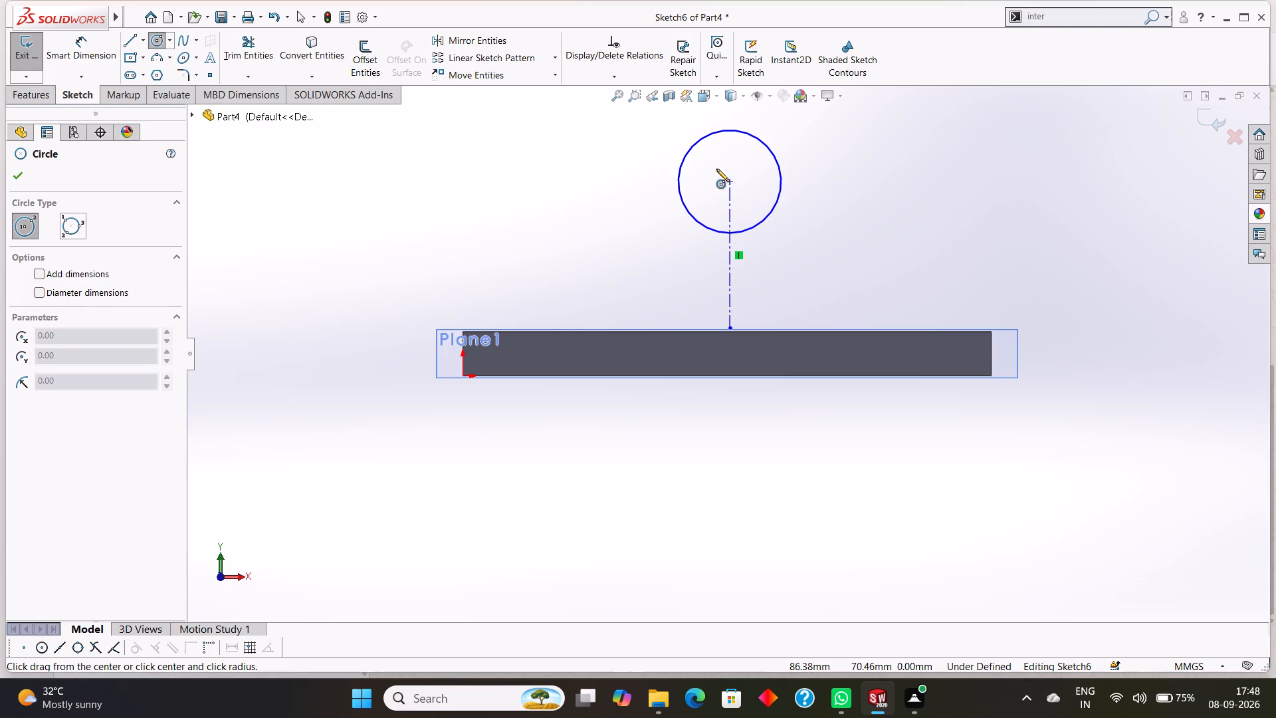
left_click(728, 181)
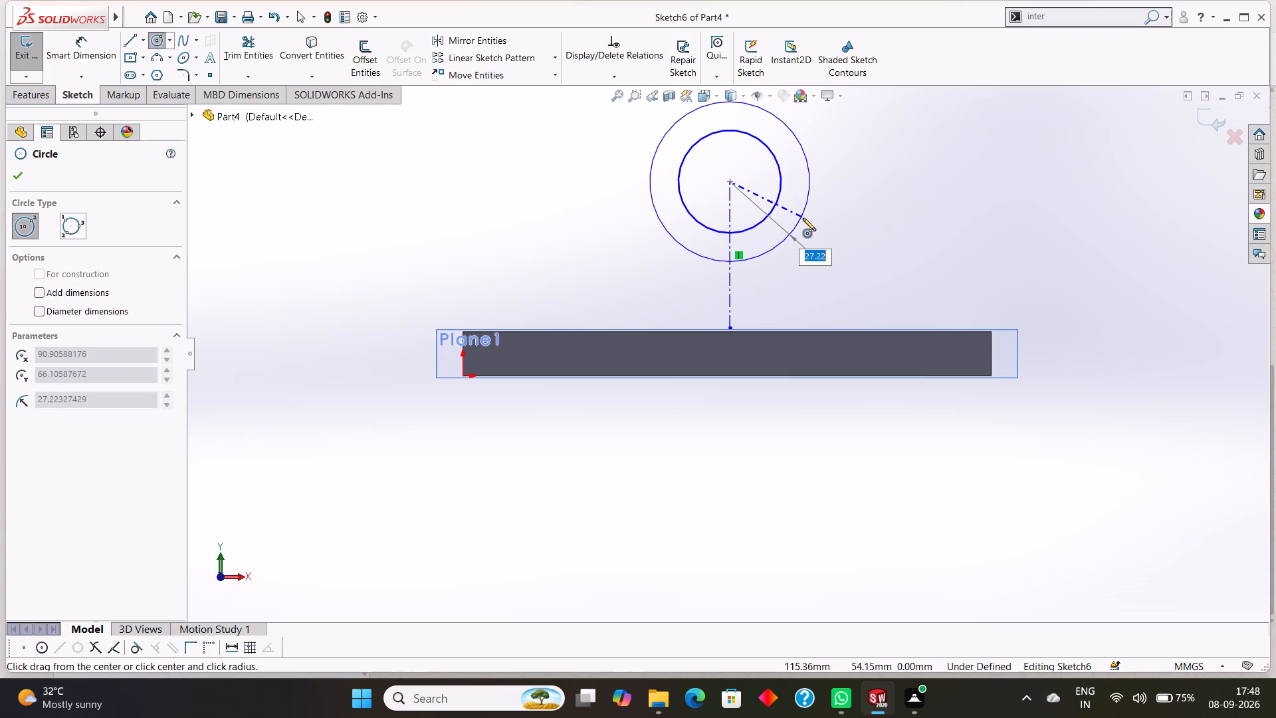
left_click(805, 220)
left_click(17, 176)
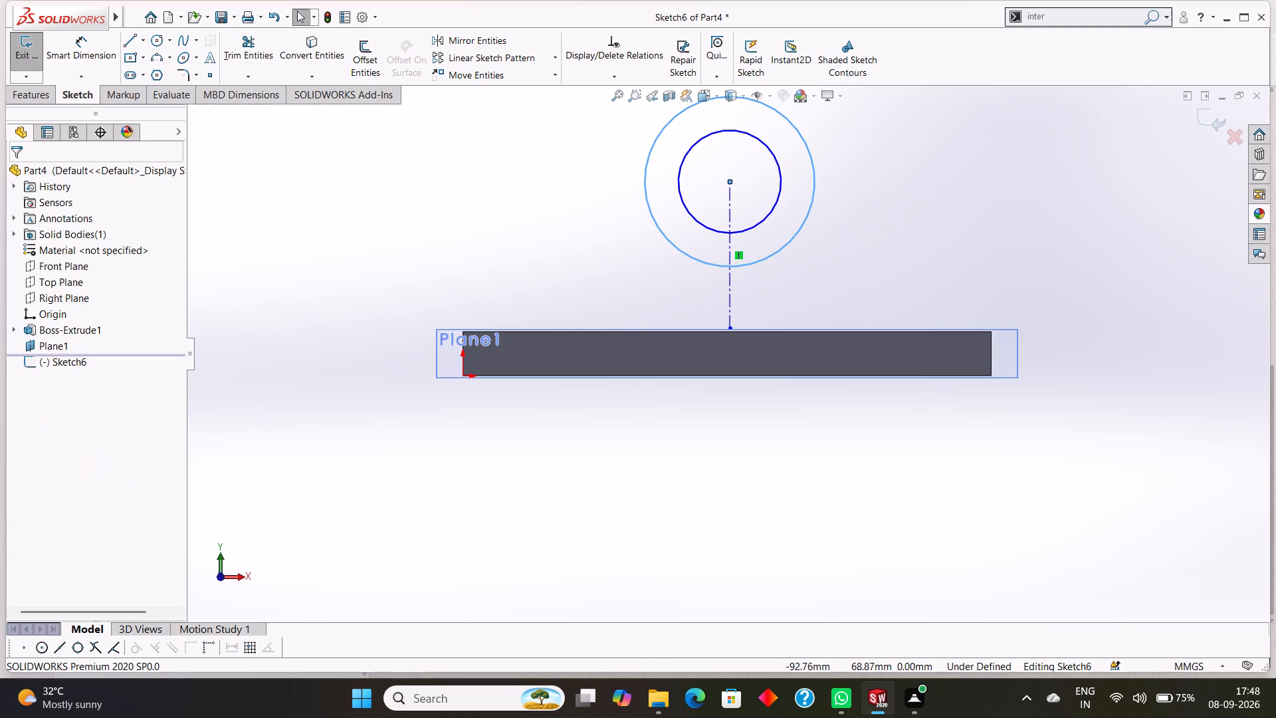
Dimension the inner circle's diameter and set it to 30 mm.
left_click(76, 56)
left_click(782, 172)
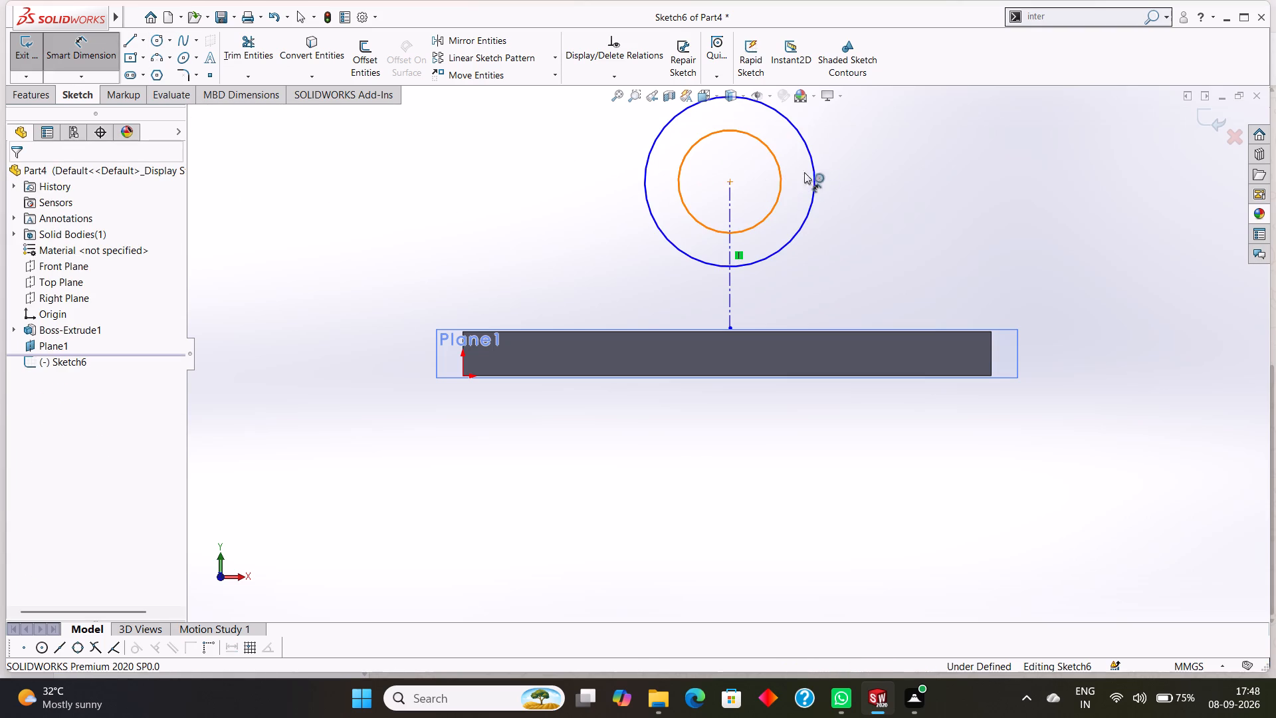
left_click(867, 186)
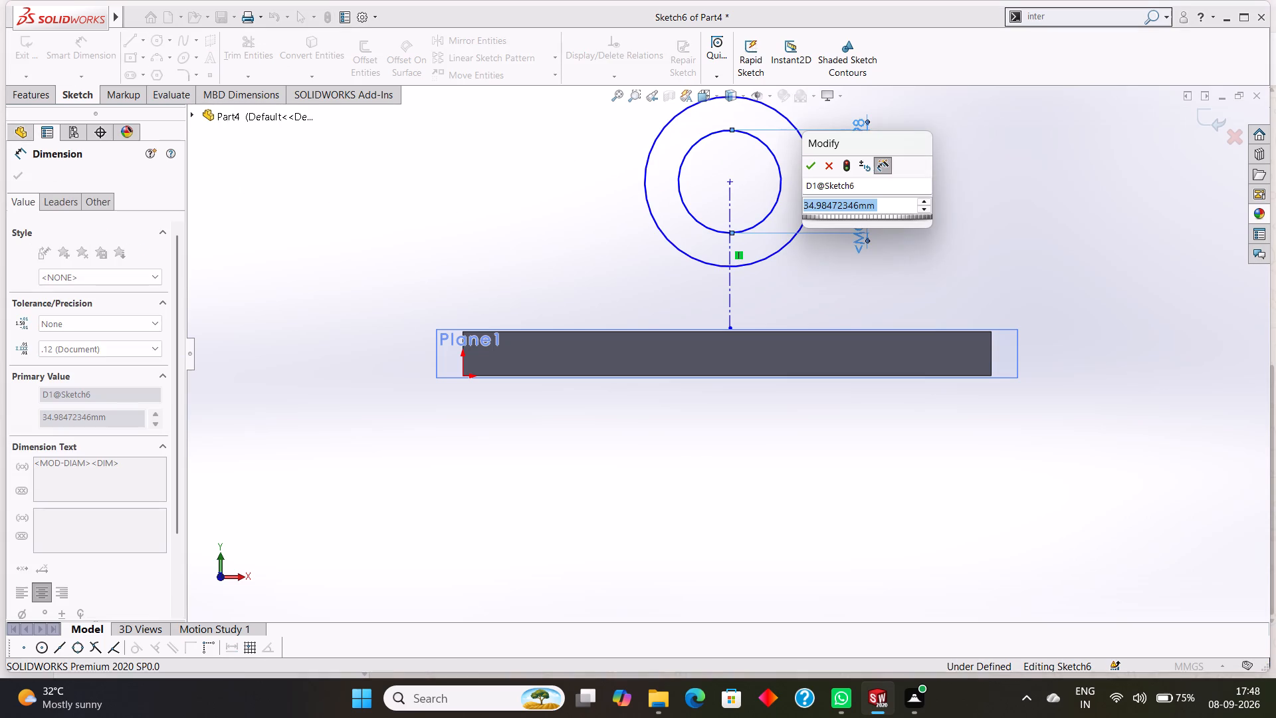
type("30")
key("Return")
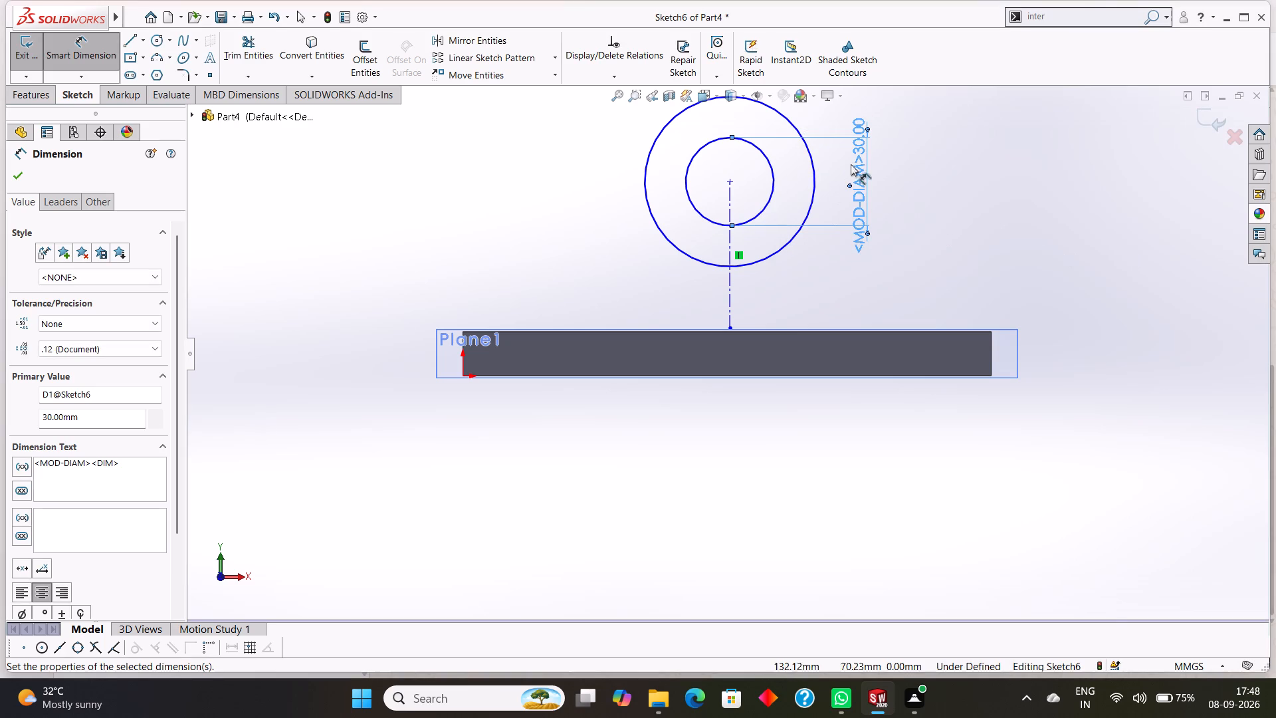
Dimension the outer circle's diameter and set it to 60 mm.
left_click(794, 125)
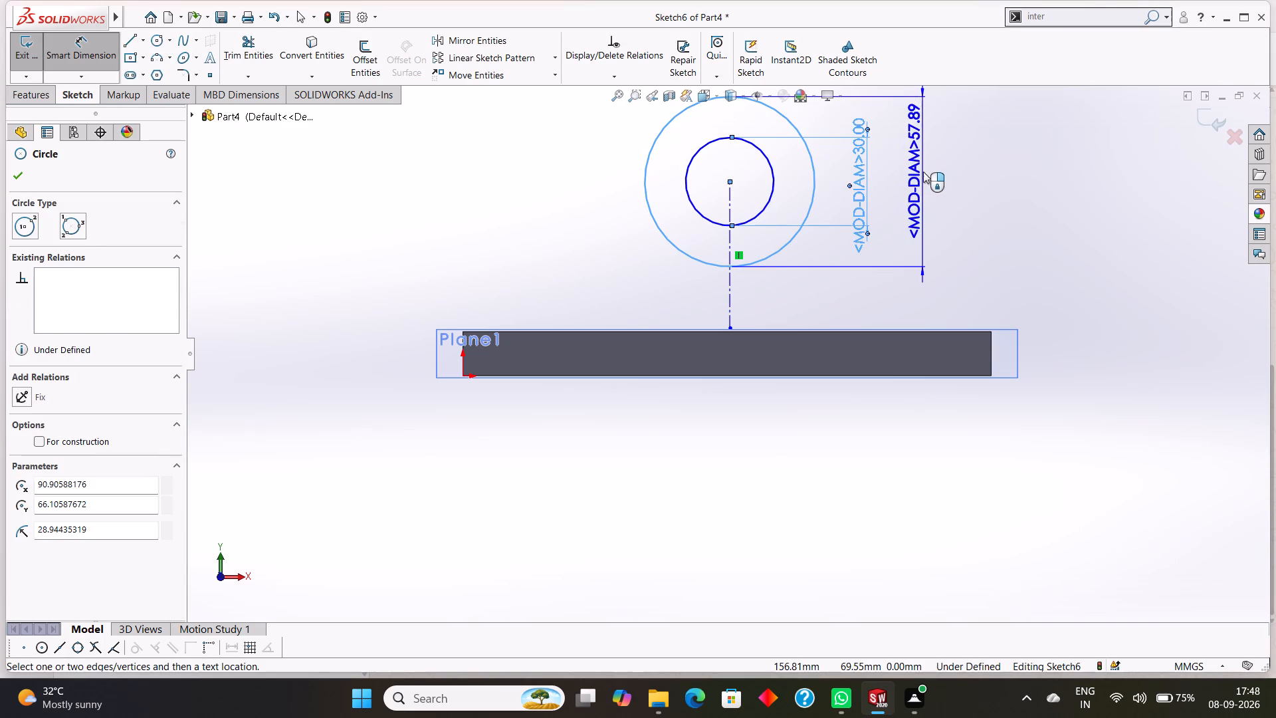
left_click(923, 172)
type("60")
key("Return")
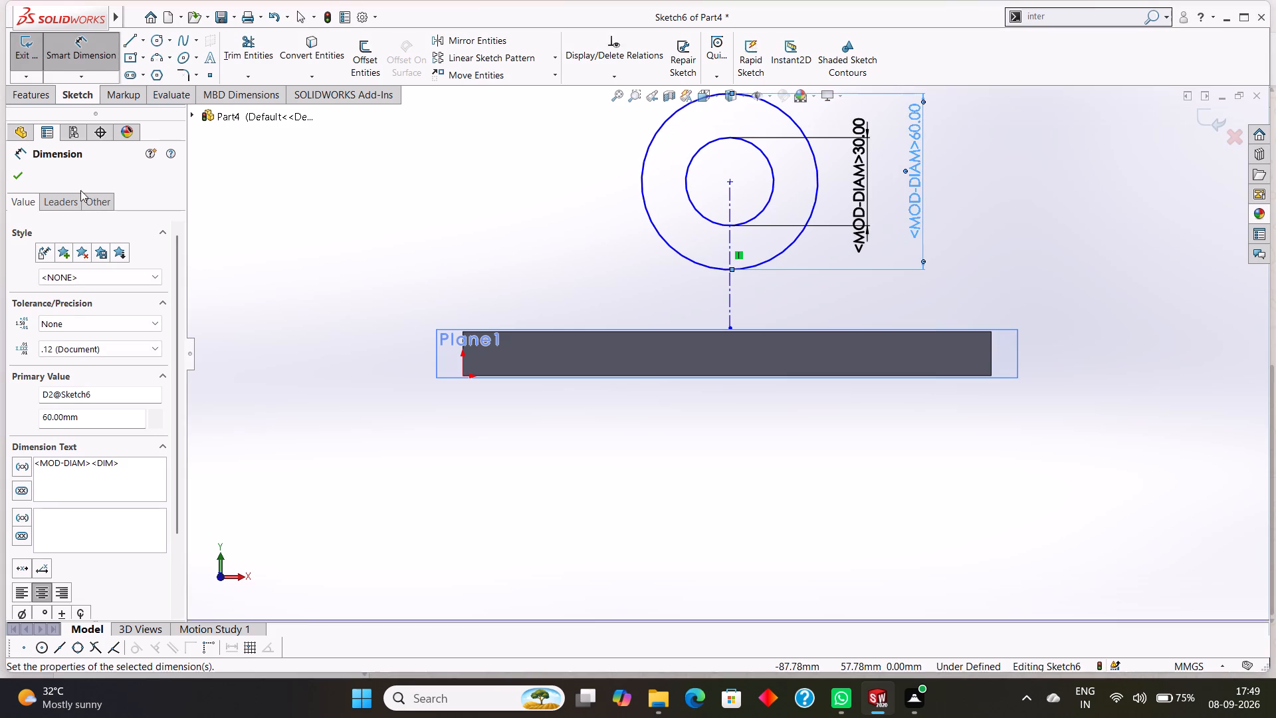
left_click(17, 177)
Draw a vertical 50 mm line from the outer circle's left quadrant point down to the plate's top edge.
scroll(621, 259, "up", 2)
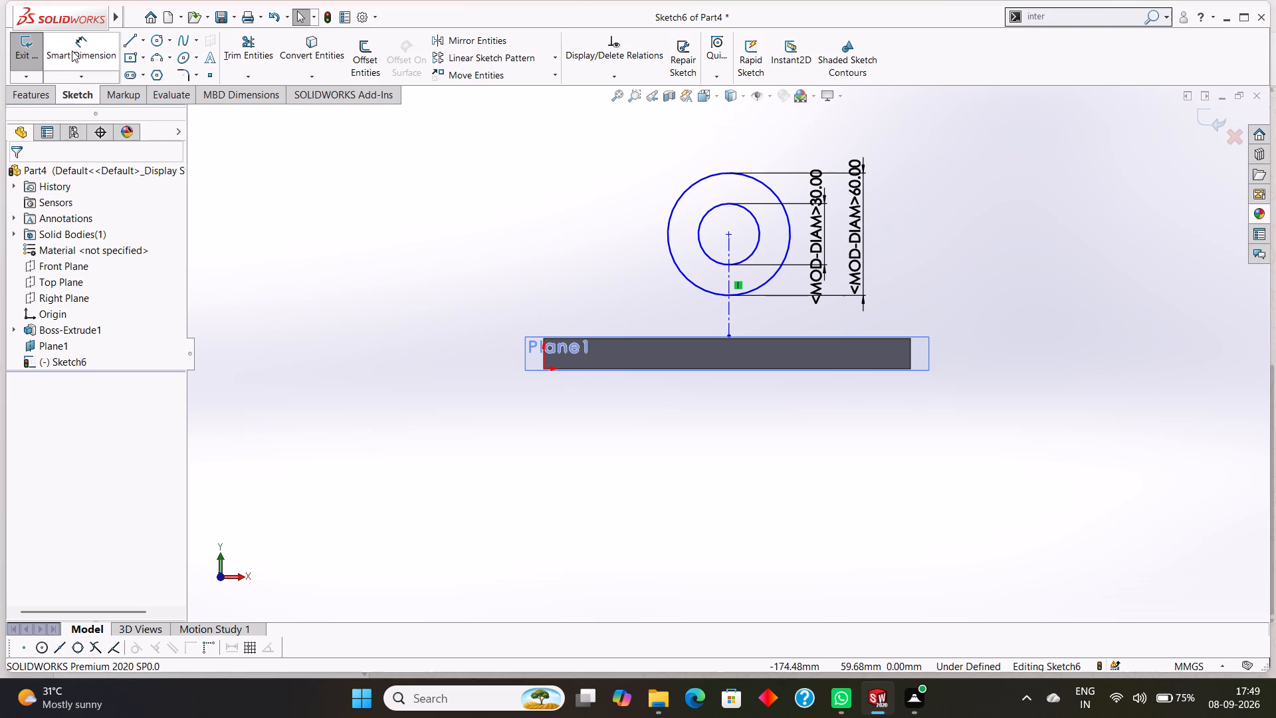
left_click(128, 43)
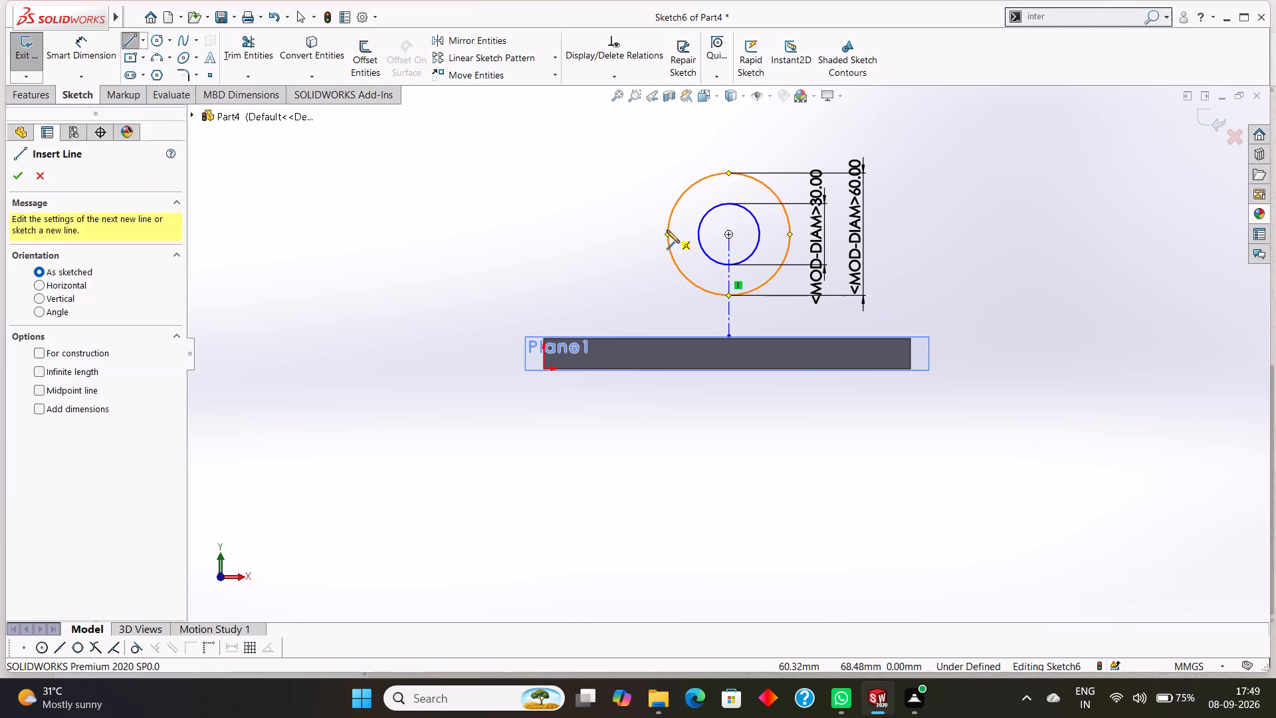
left_click(667, 234)
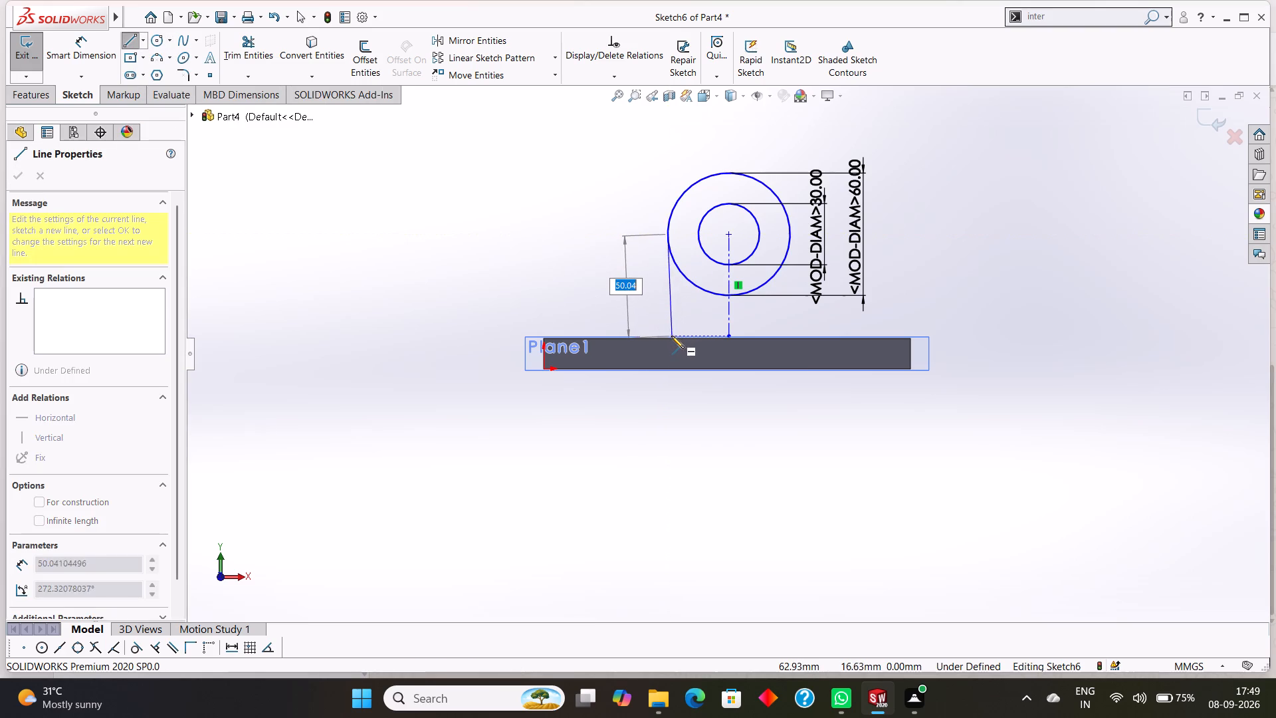
left_click(667, 336)
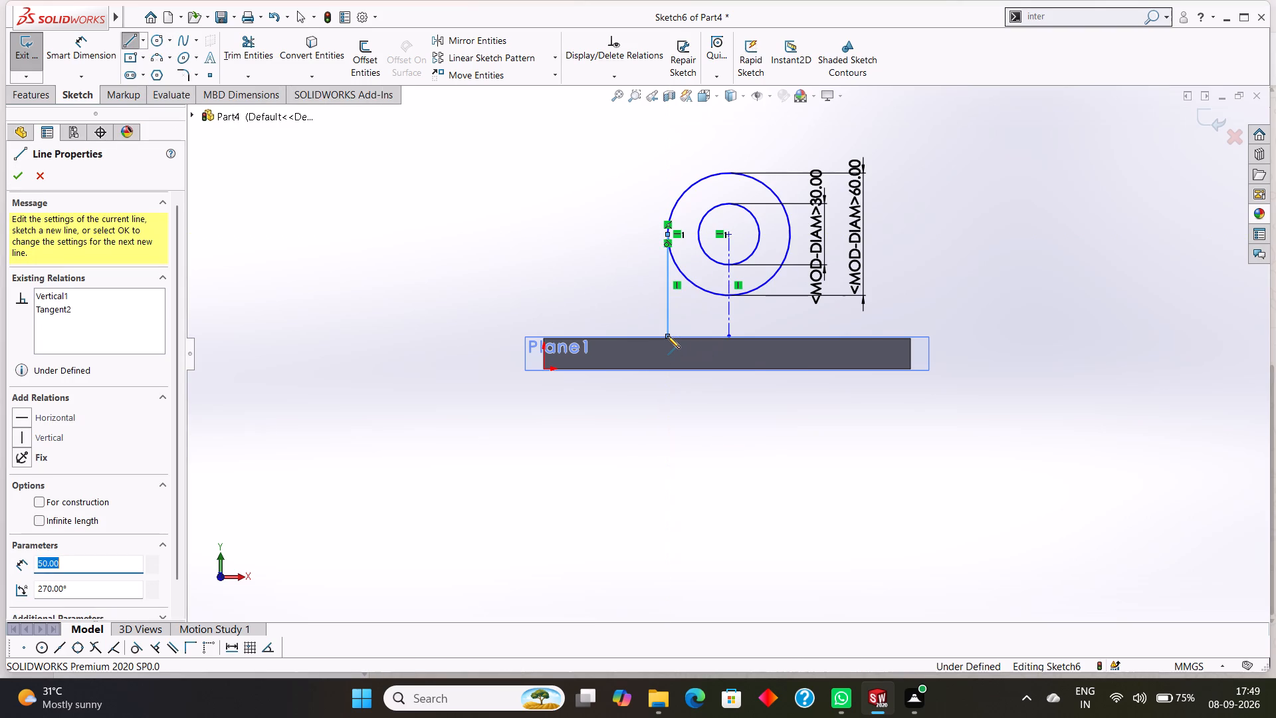
right_click(667, 336)
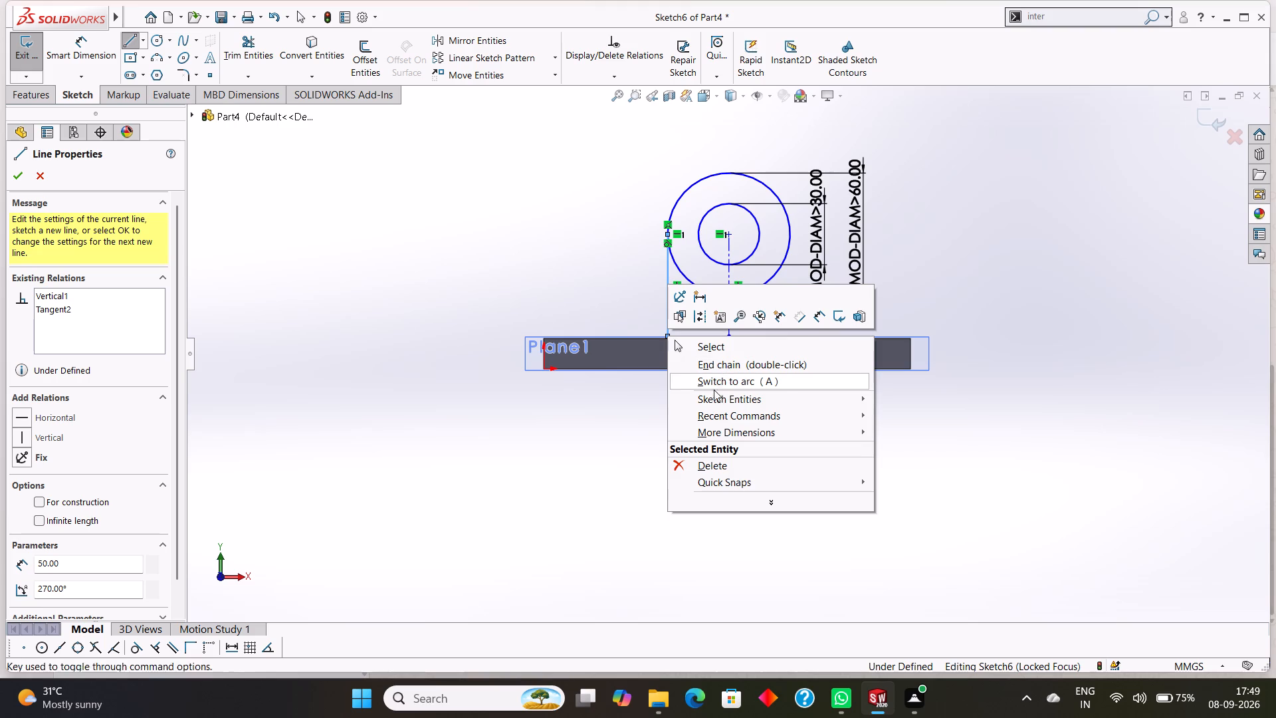
left_click(695, 350)
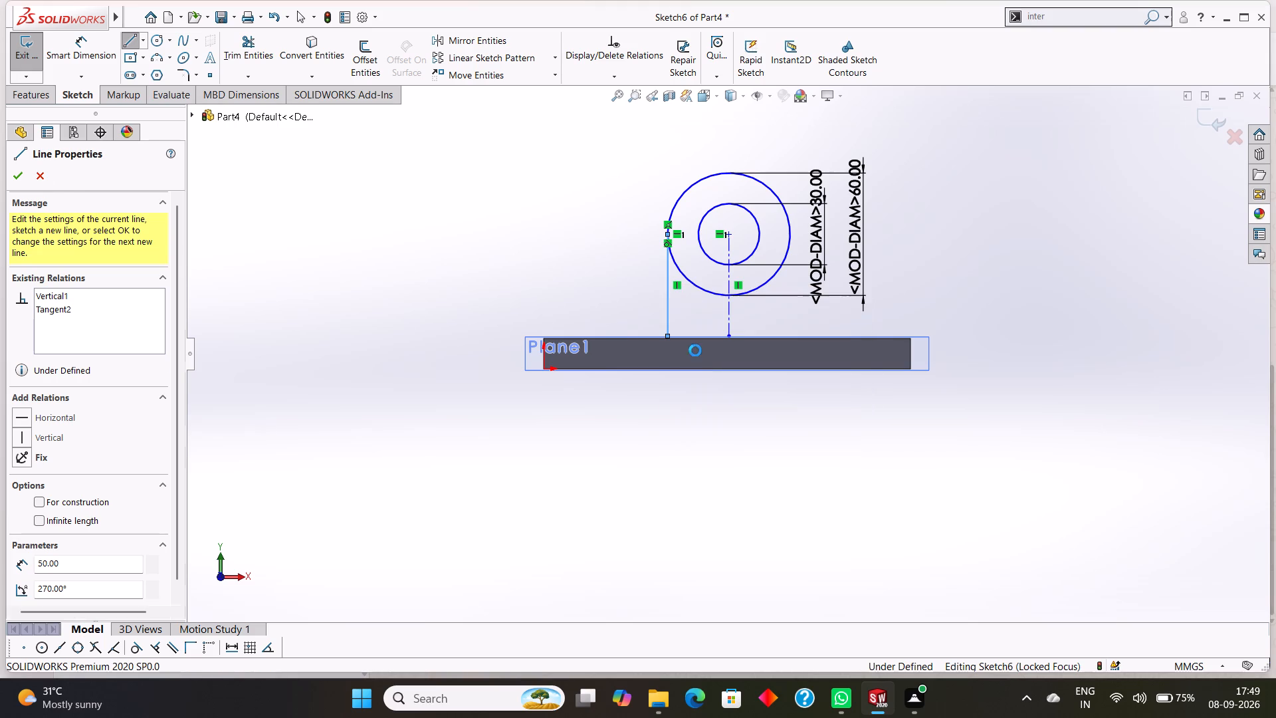
Draw a matching vertical 50 mm line from the outer circle's right quadrant point down to the plate's top edge.
left_click(134, 35)
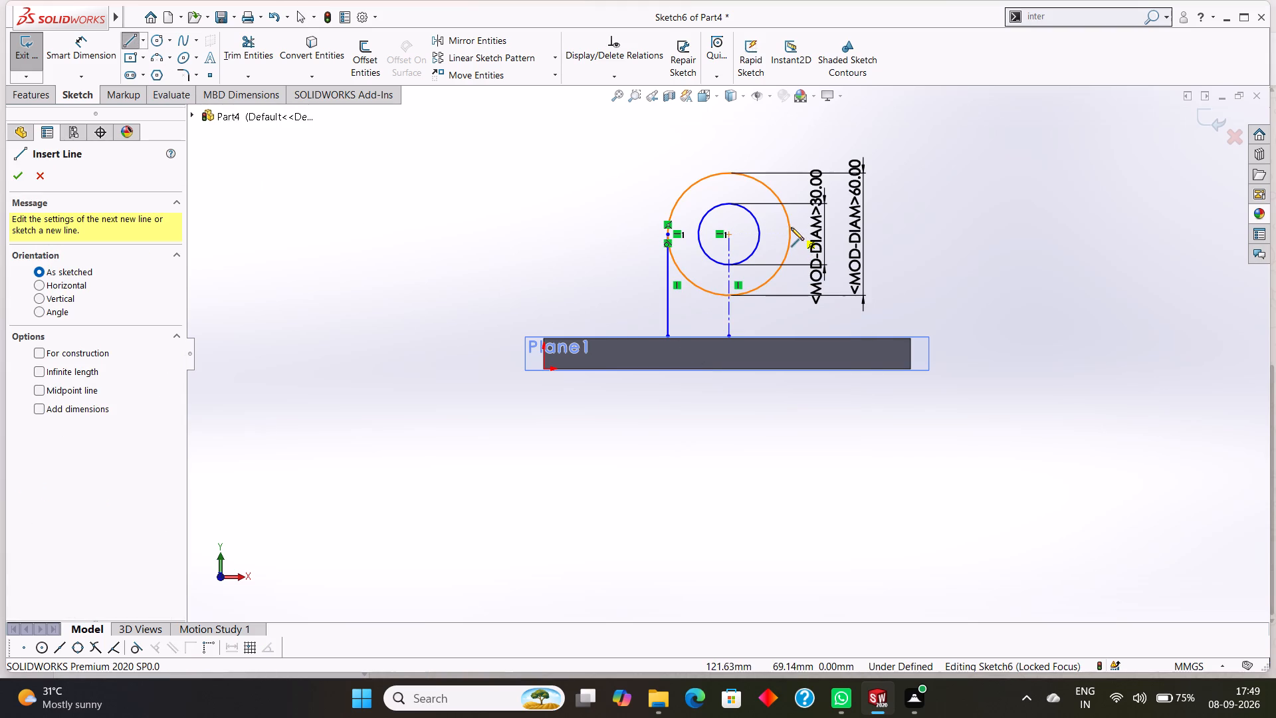
left_click(789, 233)
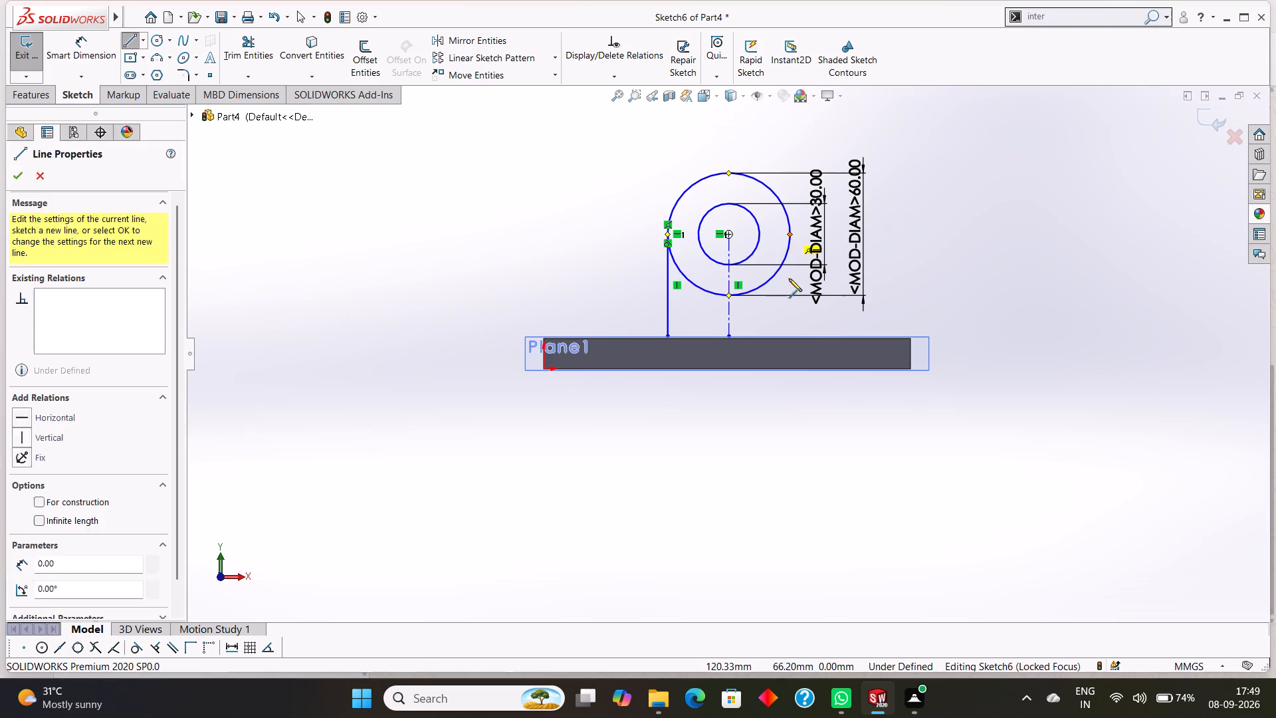
left_click(789, 337)
right_click(812, 326)
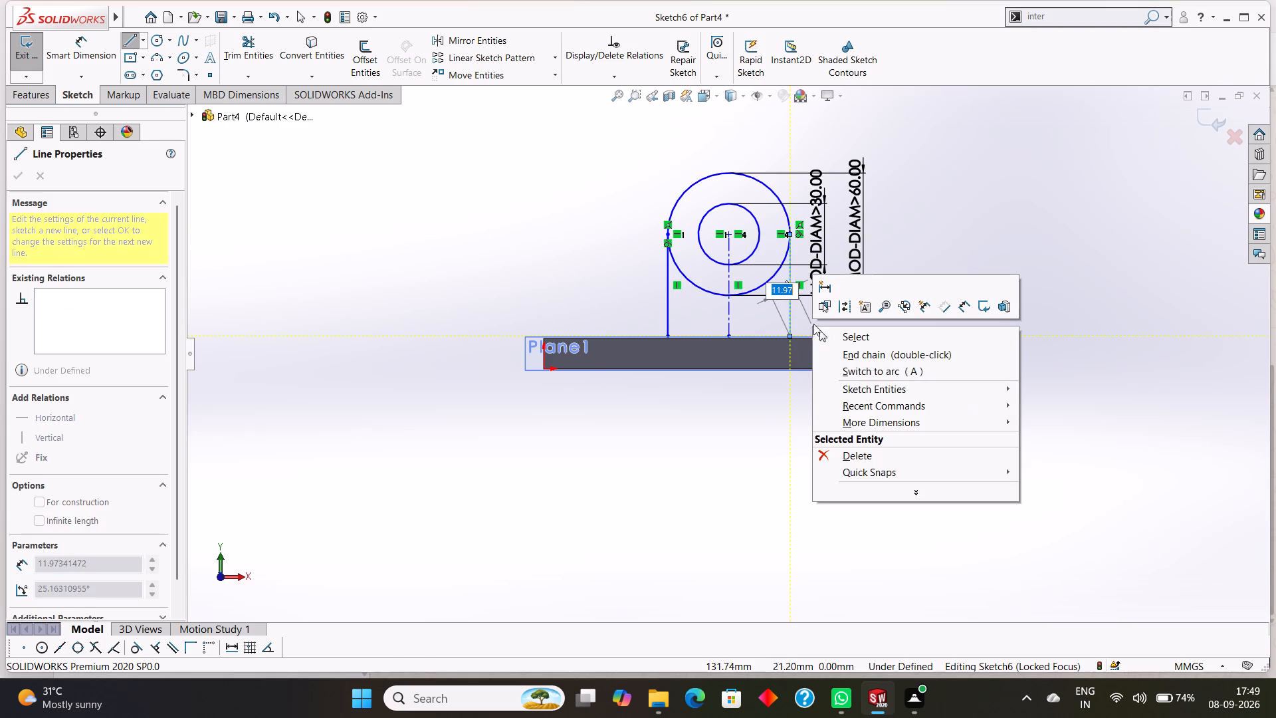
left_click(829, 328)
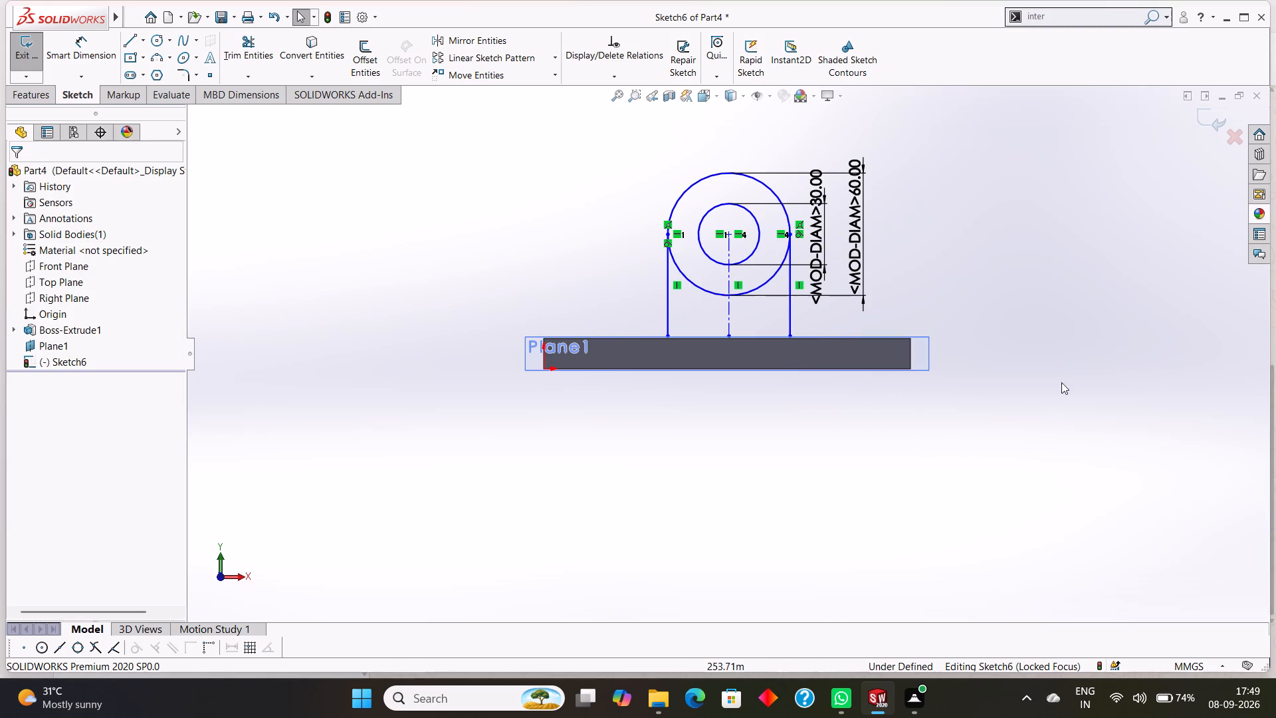
Close the profile's base with a horizontal 60 mm line joining the lower ends of the two vertical lines.
middle_click_drag(1066, 346, 1060, 439)
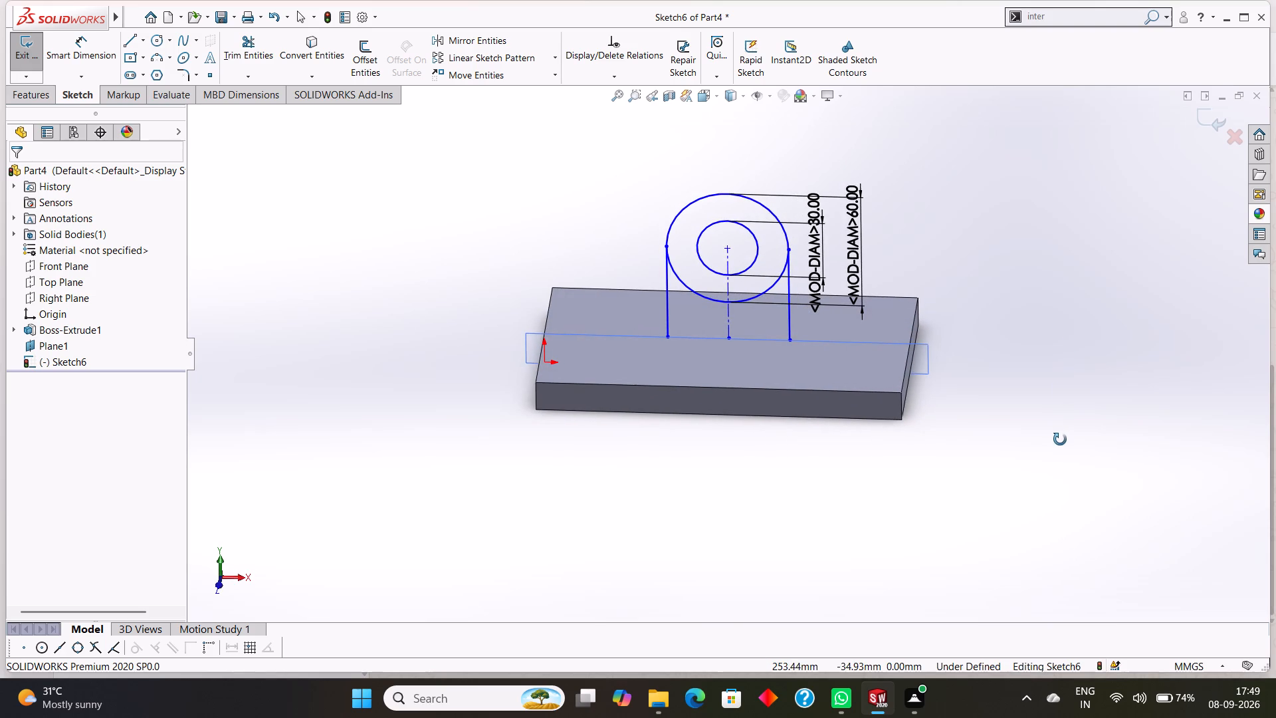
middle_click_drag(1060, 439, 1069, 392)
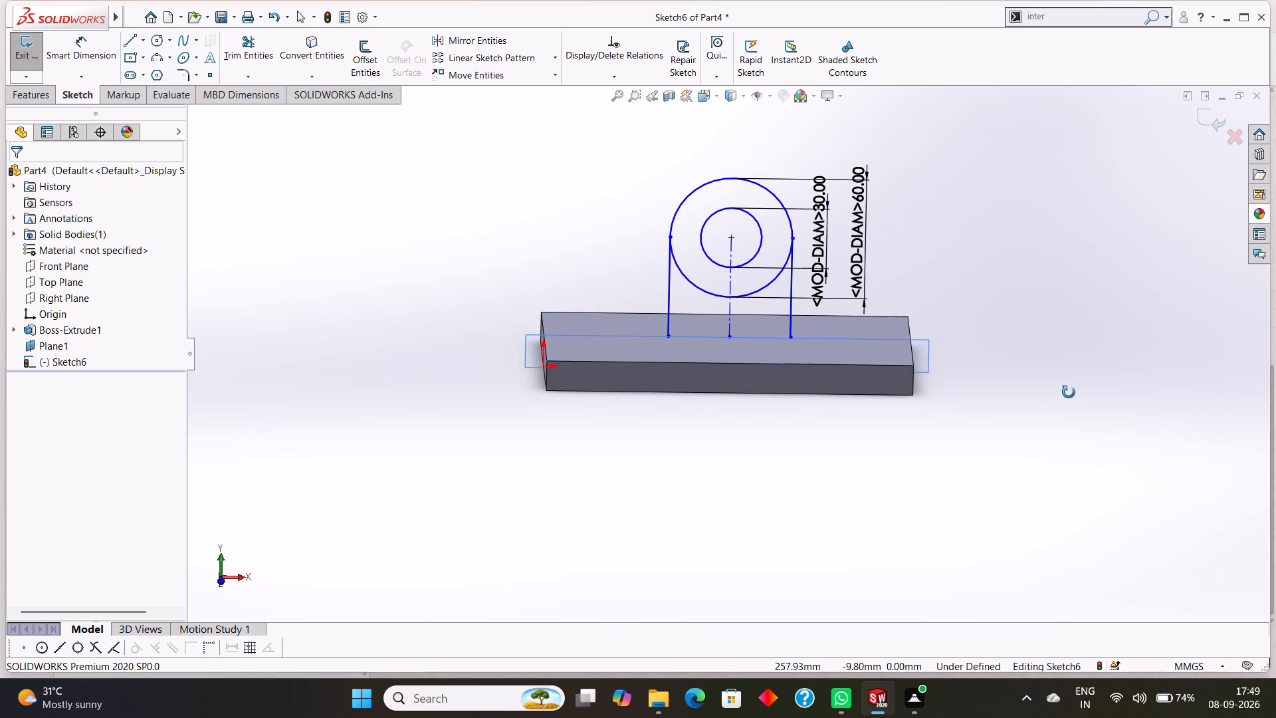
middle_click_drag(1069, 392, 1071, 386)
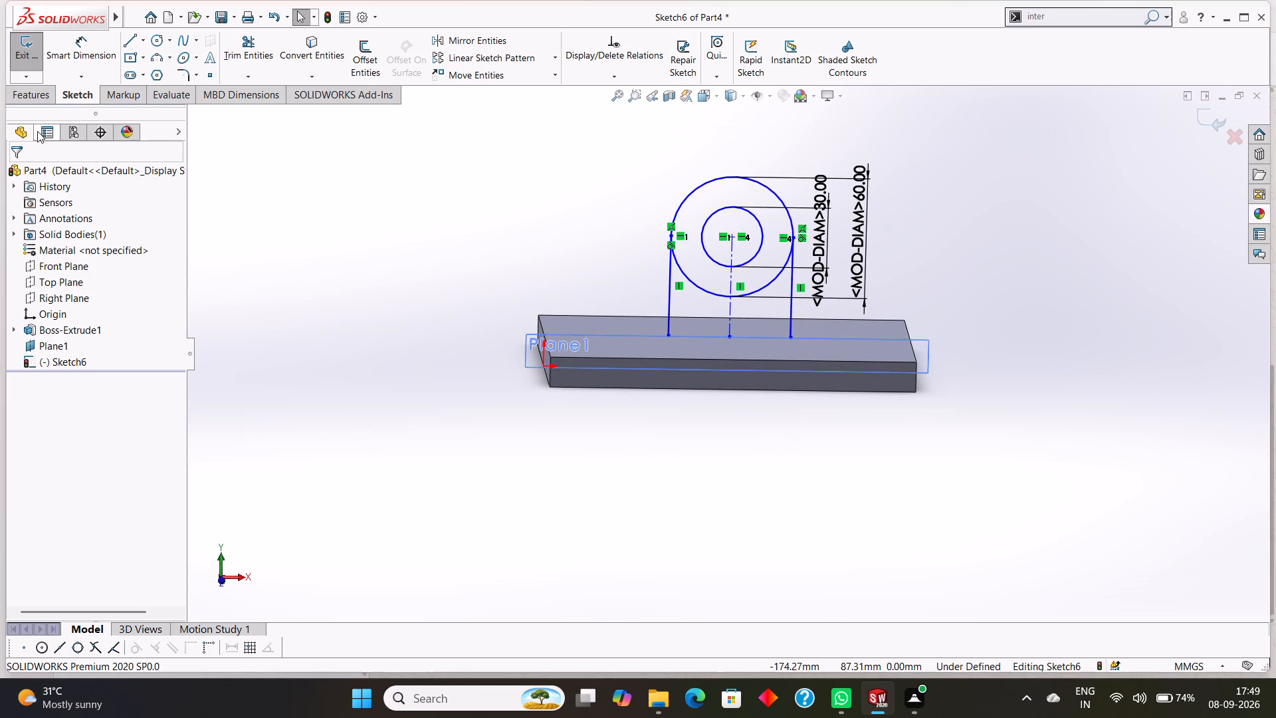
left_click(130, 43)
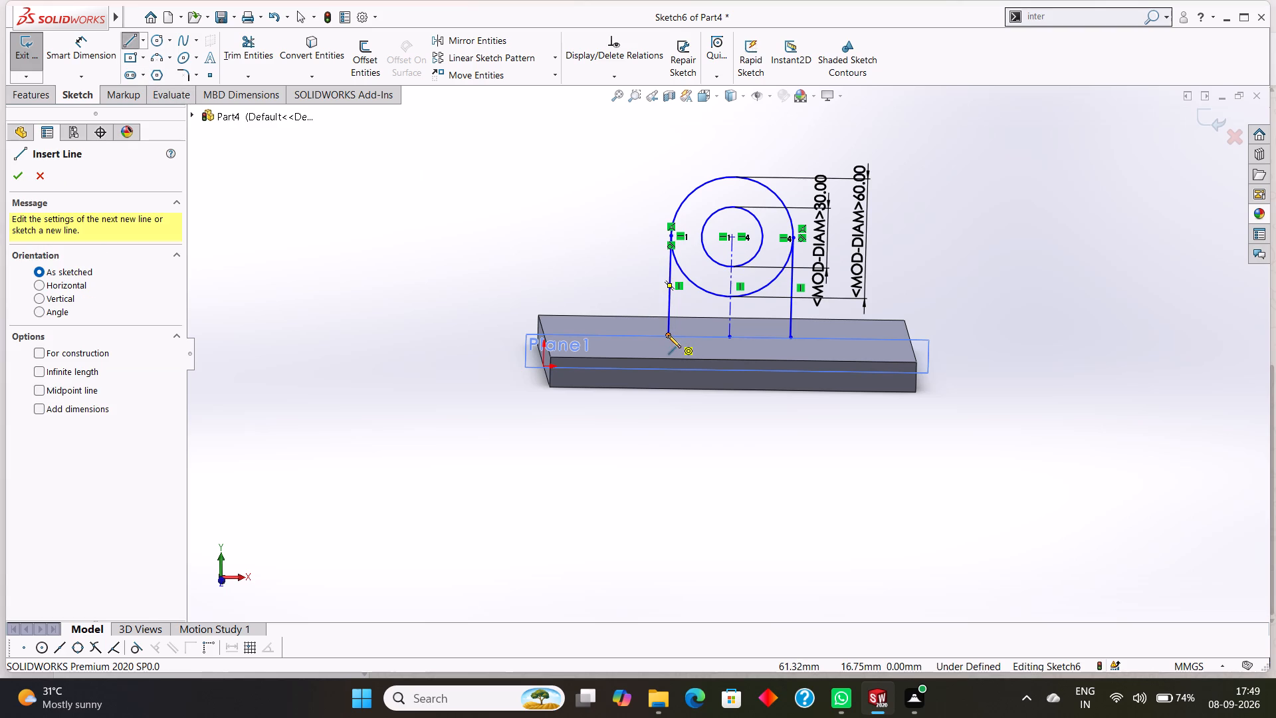
left_click(668, 335)
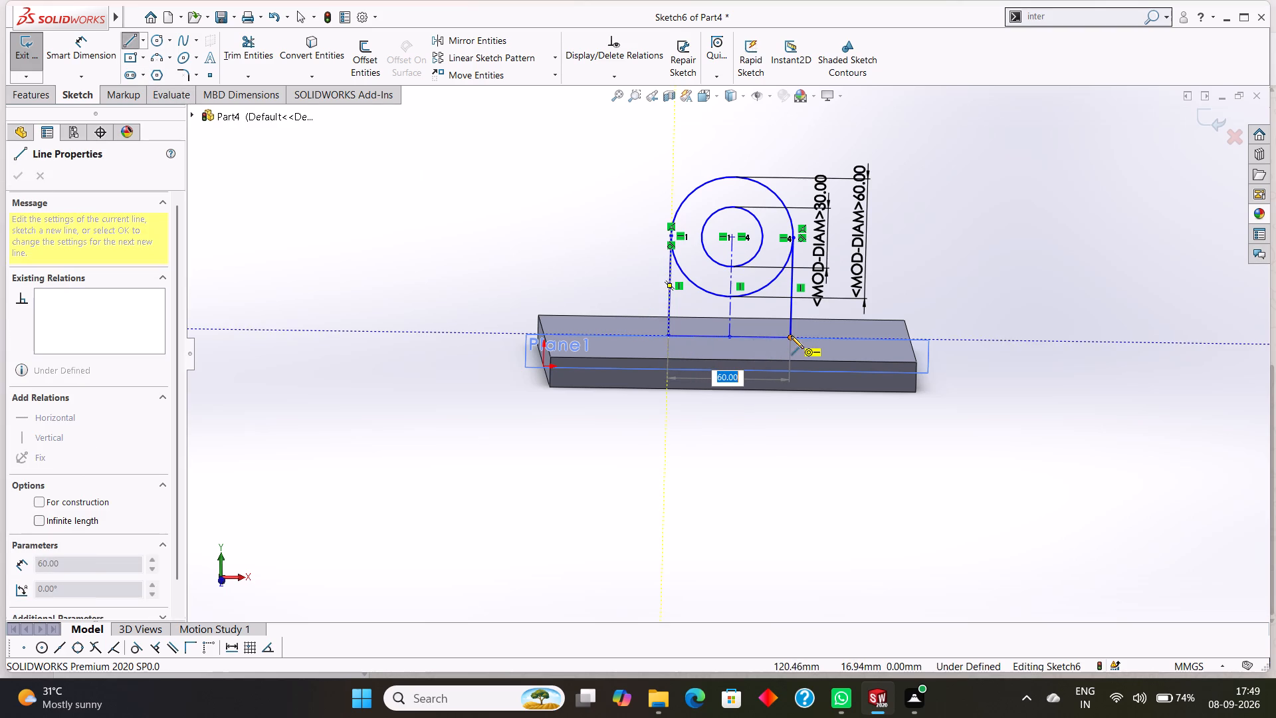
left_click(791, 336)
right_click(791, 336)
left_click(815, 350)
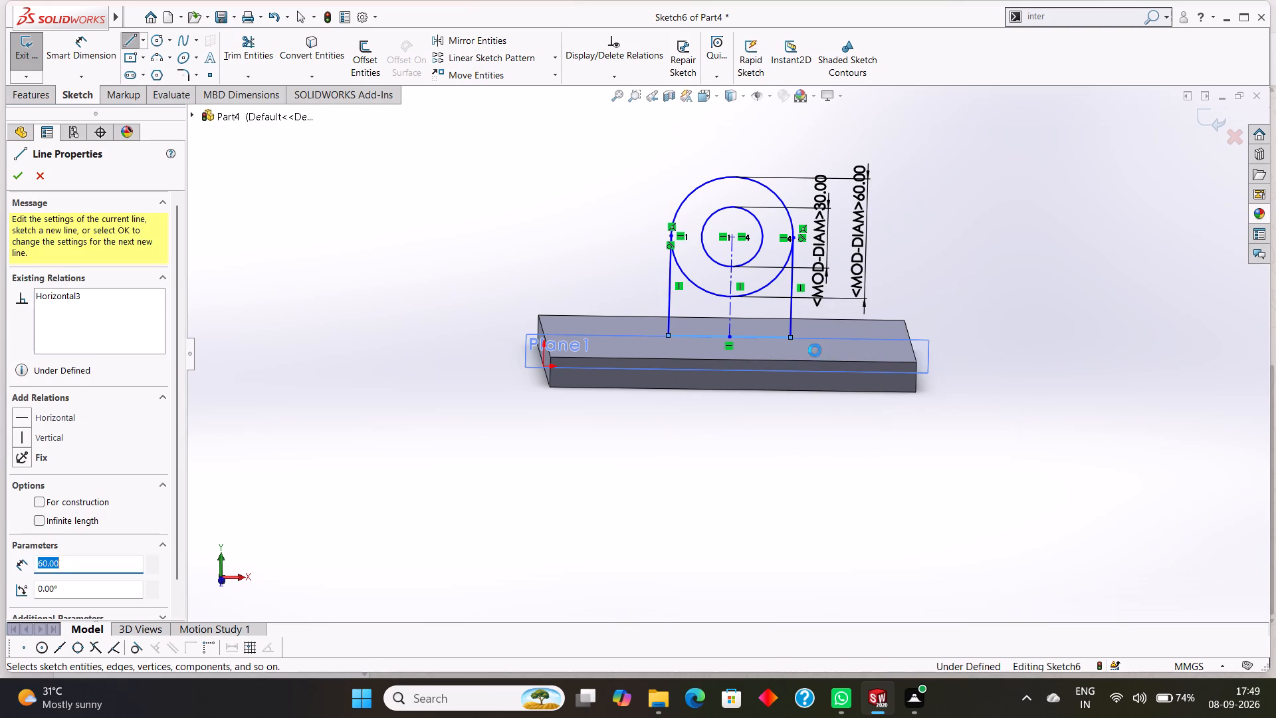
right_click(925, 343)
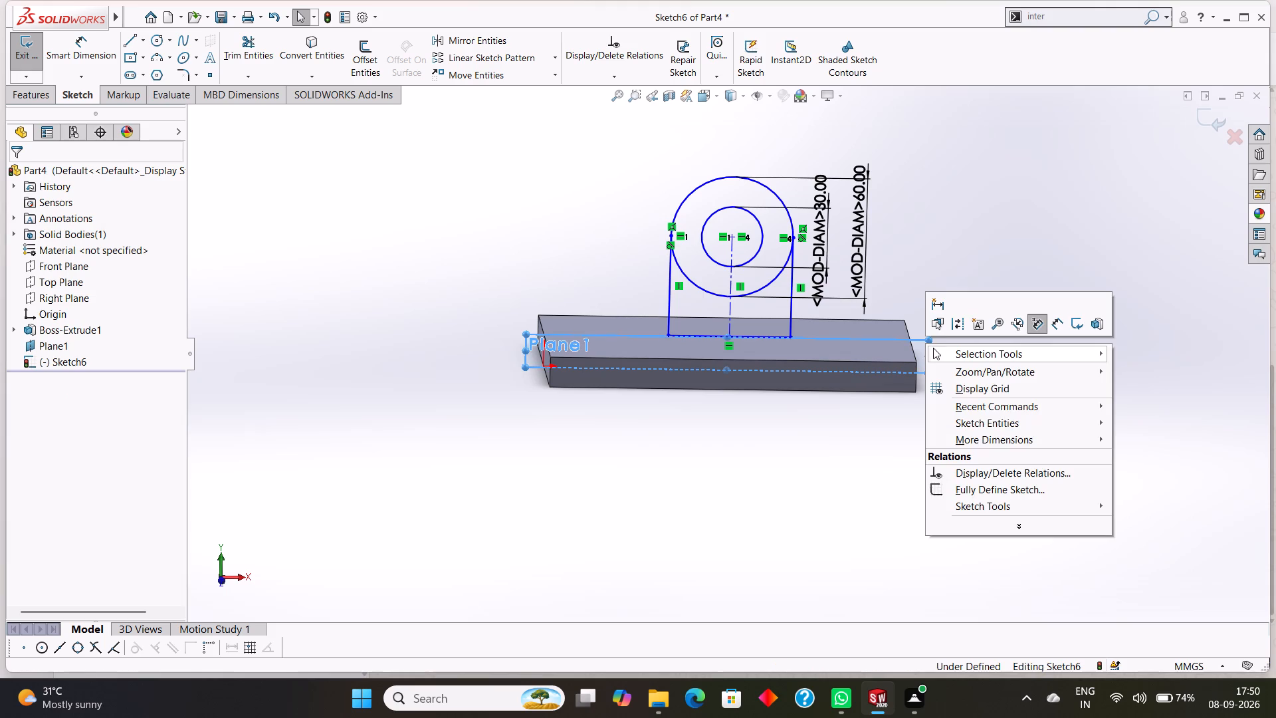
Hide the mid-depth reference plane, Plane1.
left_click(938, 213)
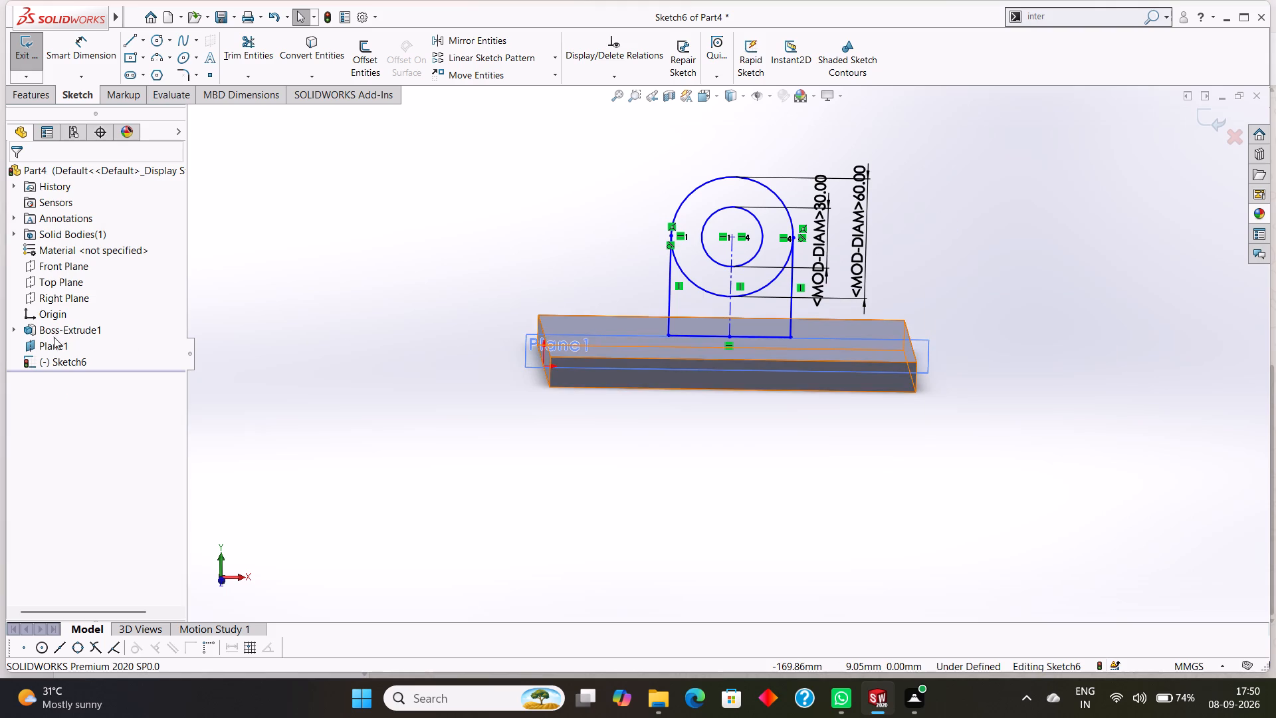
left_click(59, 346)
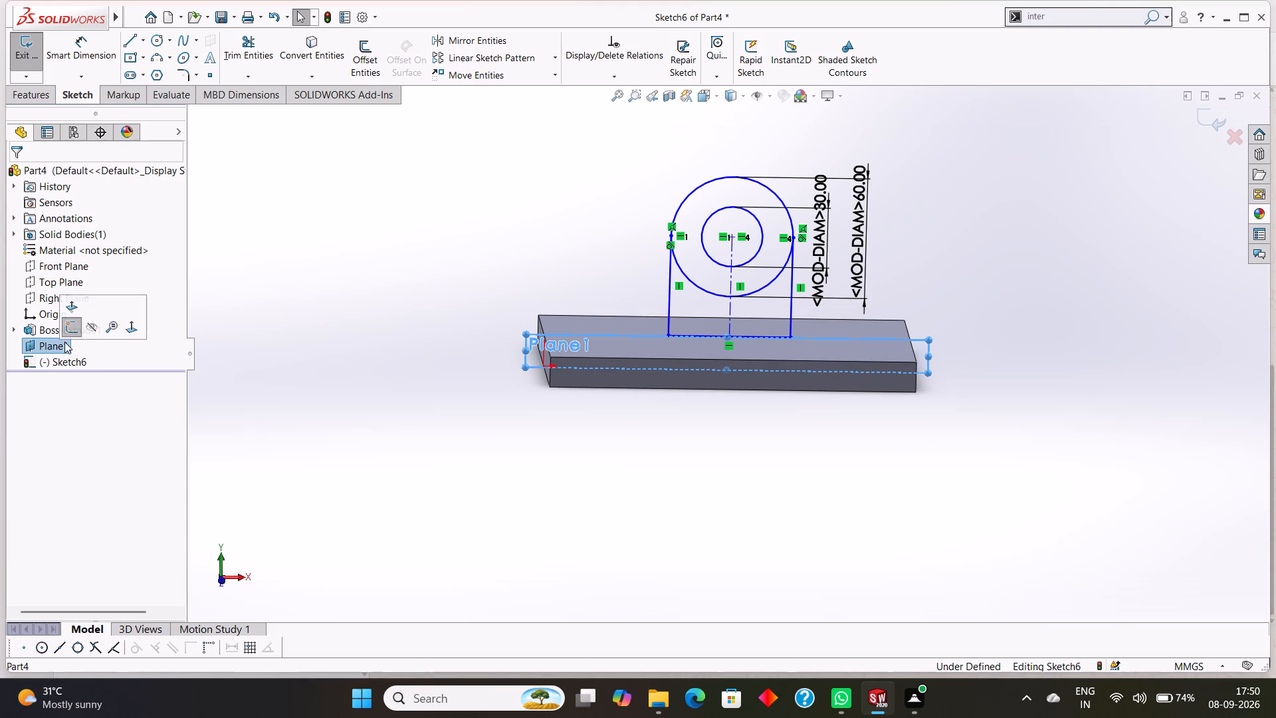
left_click(92, 328)
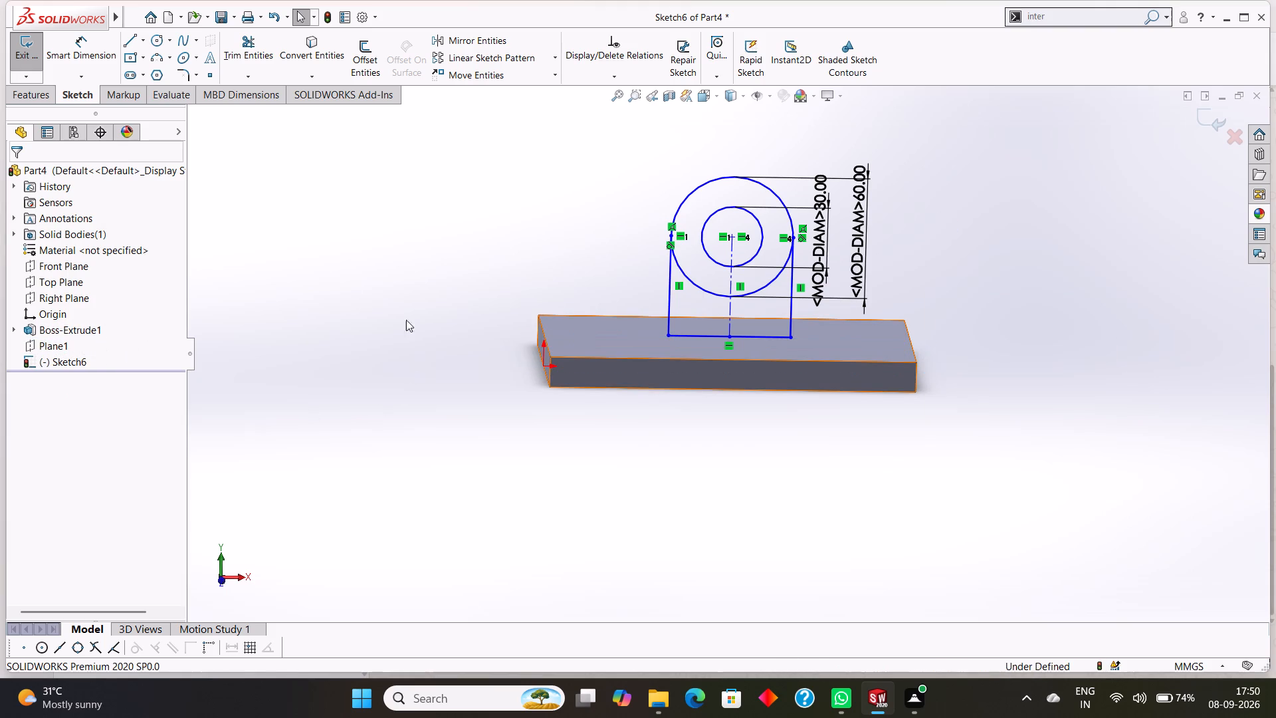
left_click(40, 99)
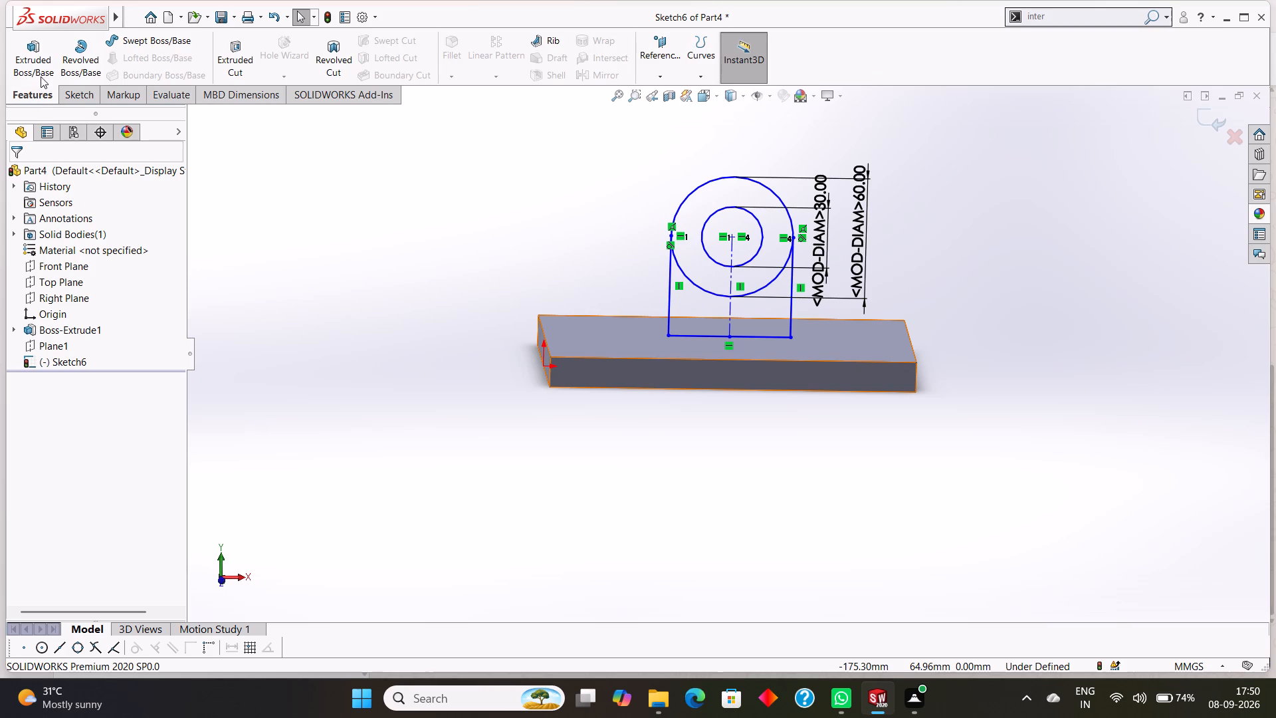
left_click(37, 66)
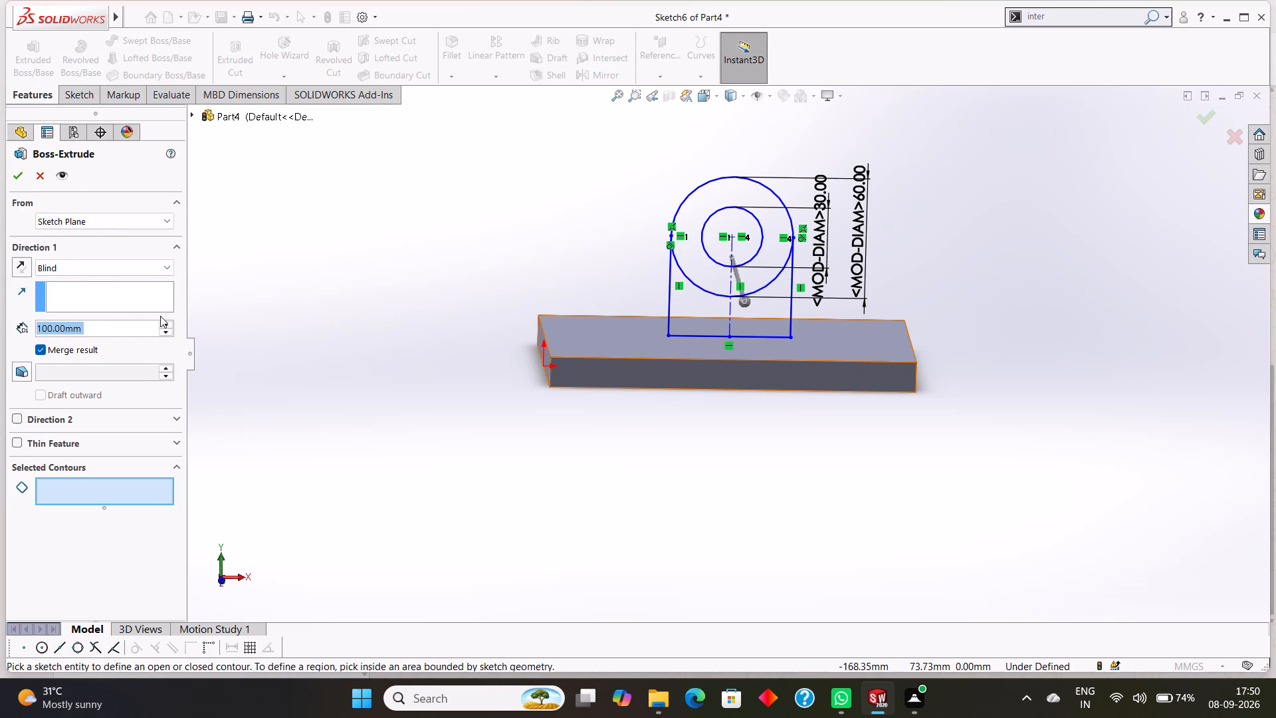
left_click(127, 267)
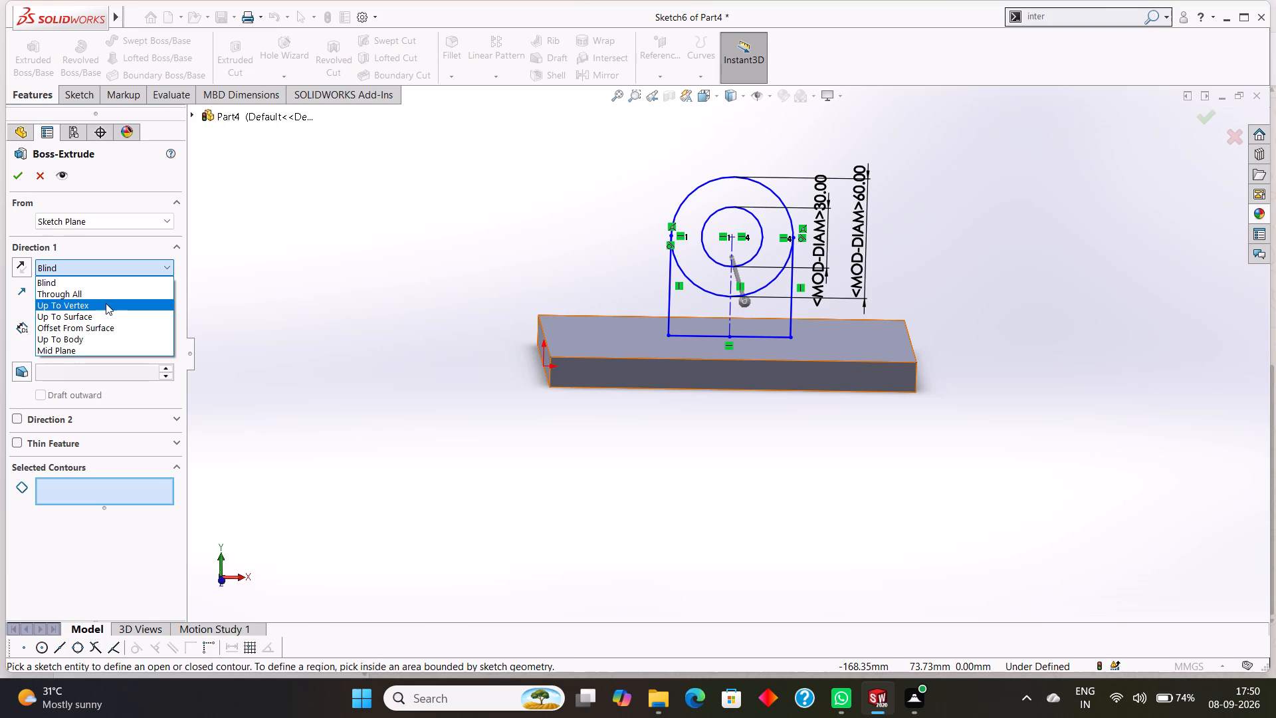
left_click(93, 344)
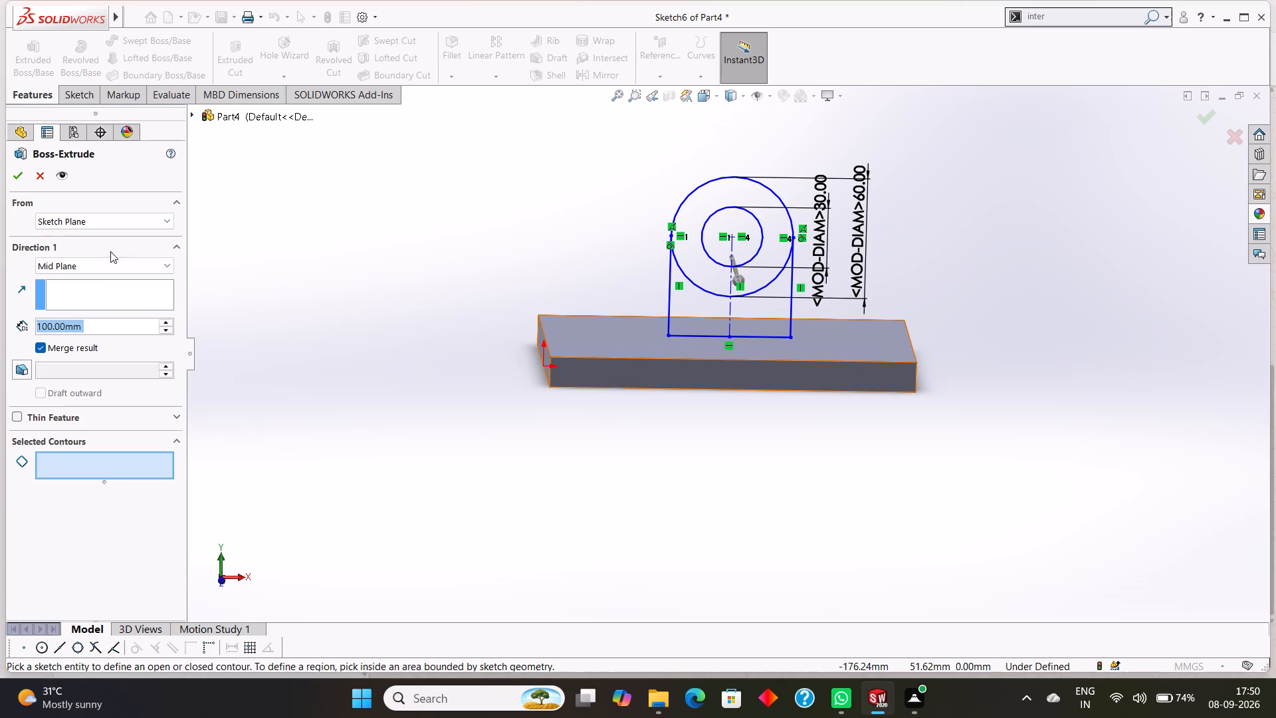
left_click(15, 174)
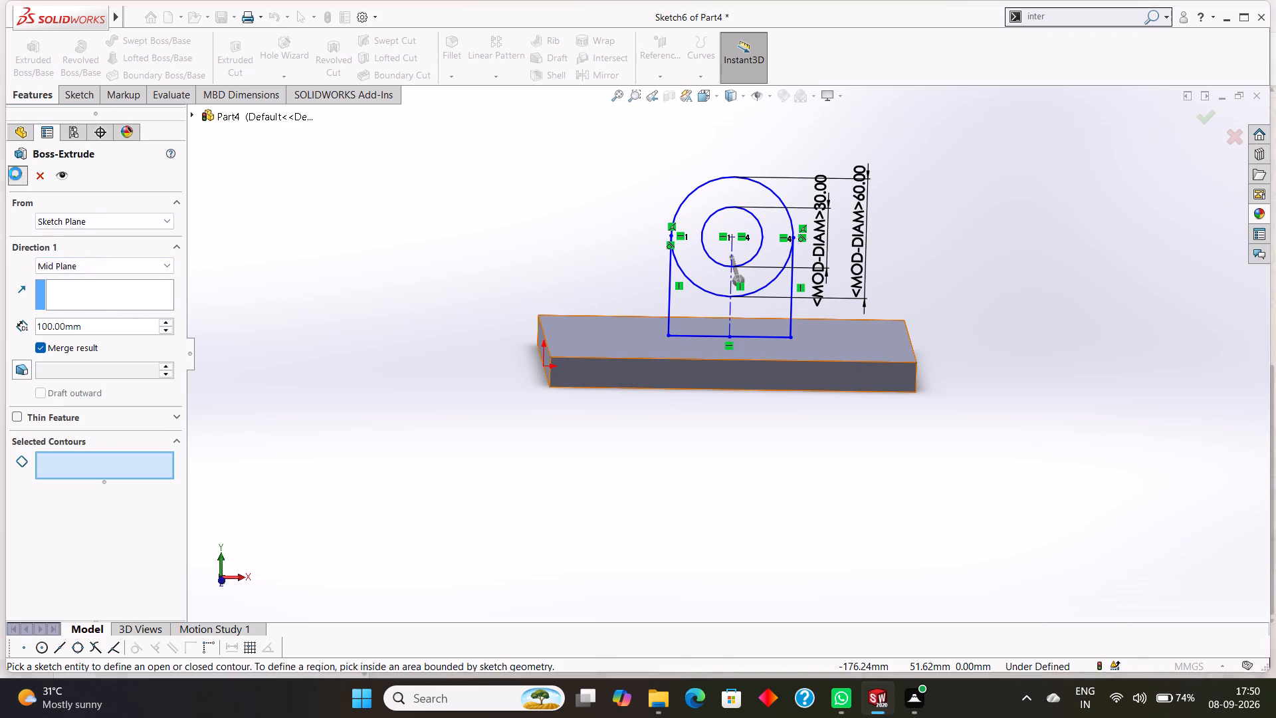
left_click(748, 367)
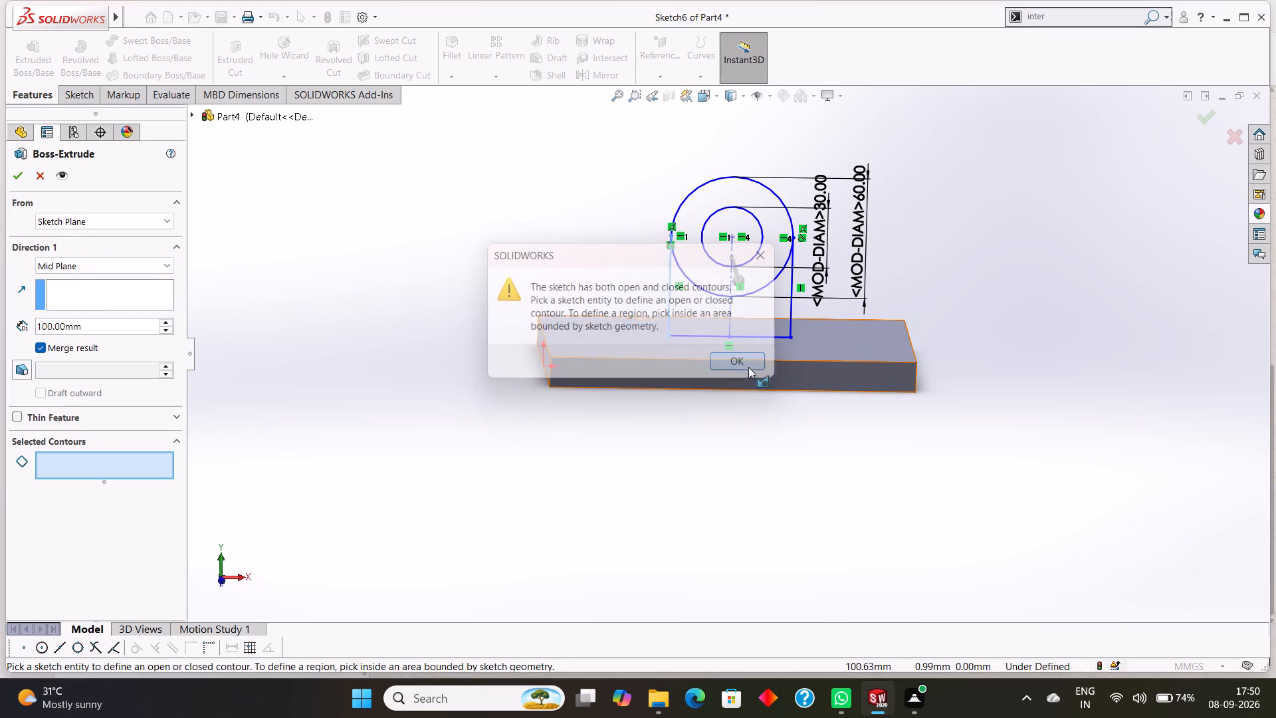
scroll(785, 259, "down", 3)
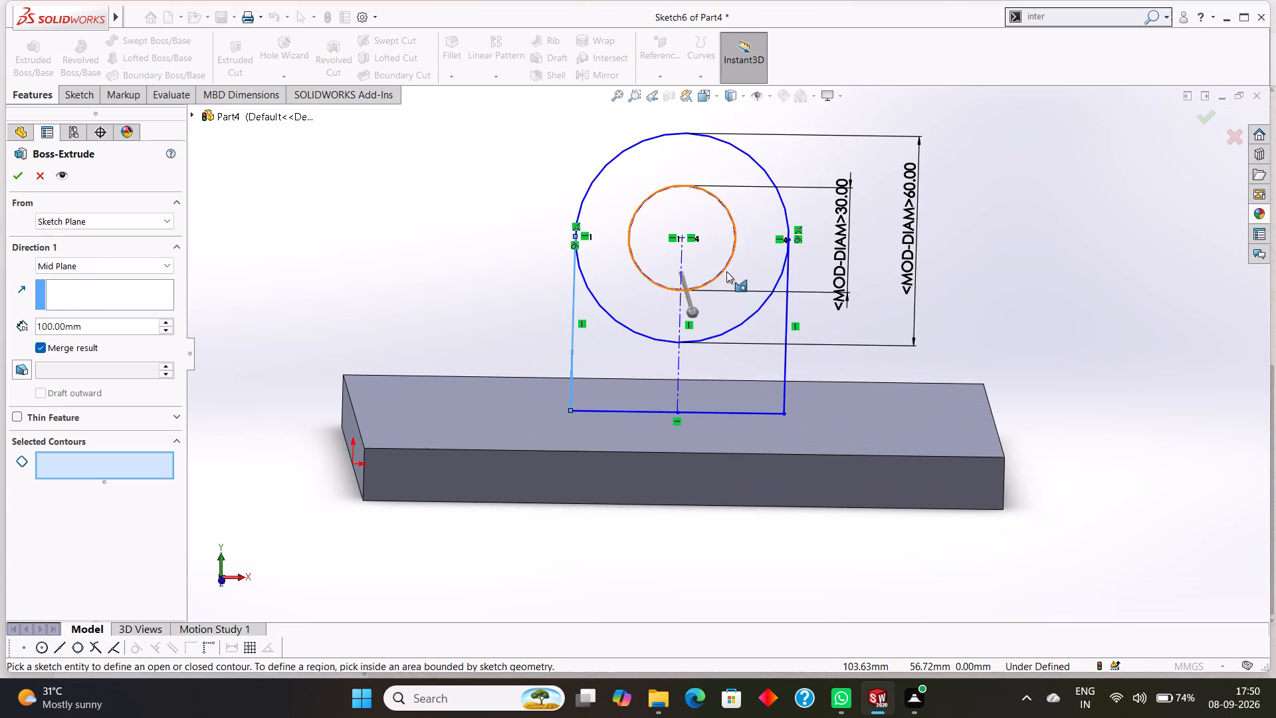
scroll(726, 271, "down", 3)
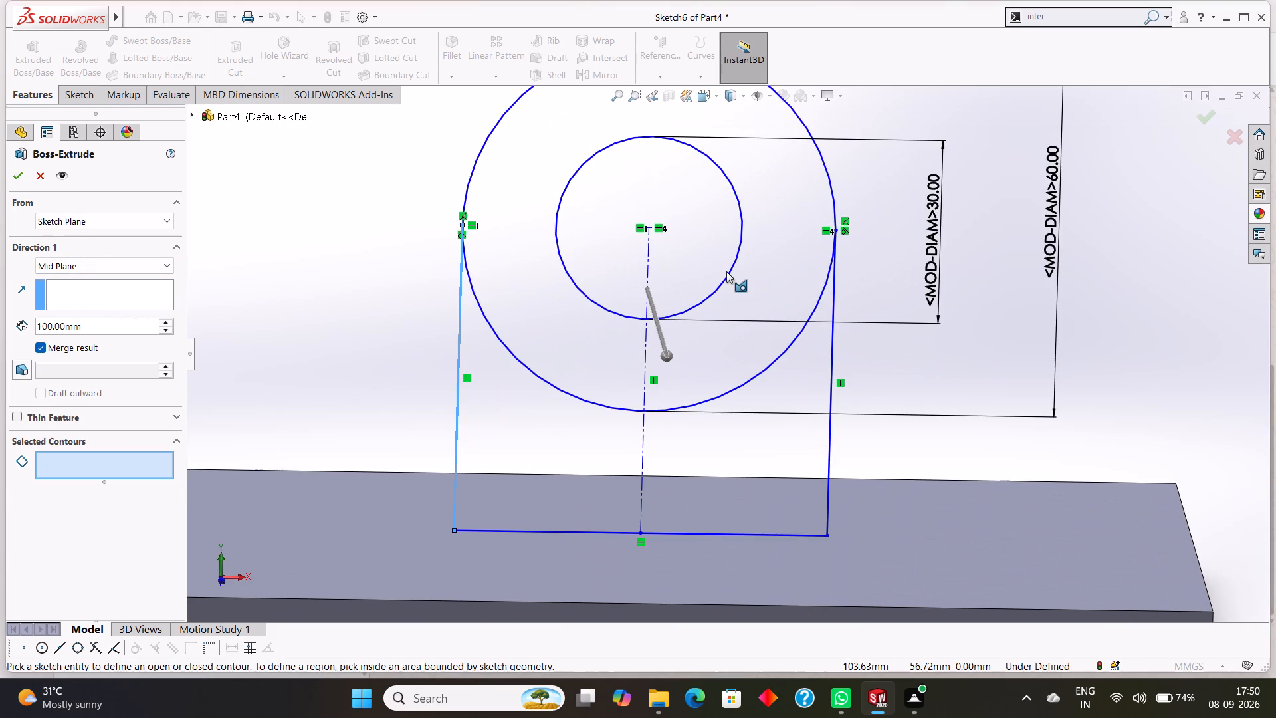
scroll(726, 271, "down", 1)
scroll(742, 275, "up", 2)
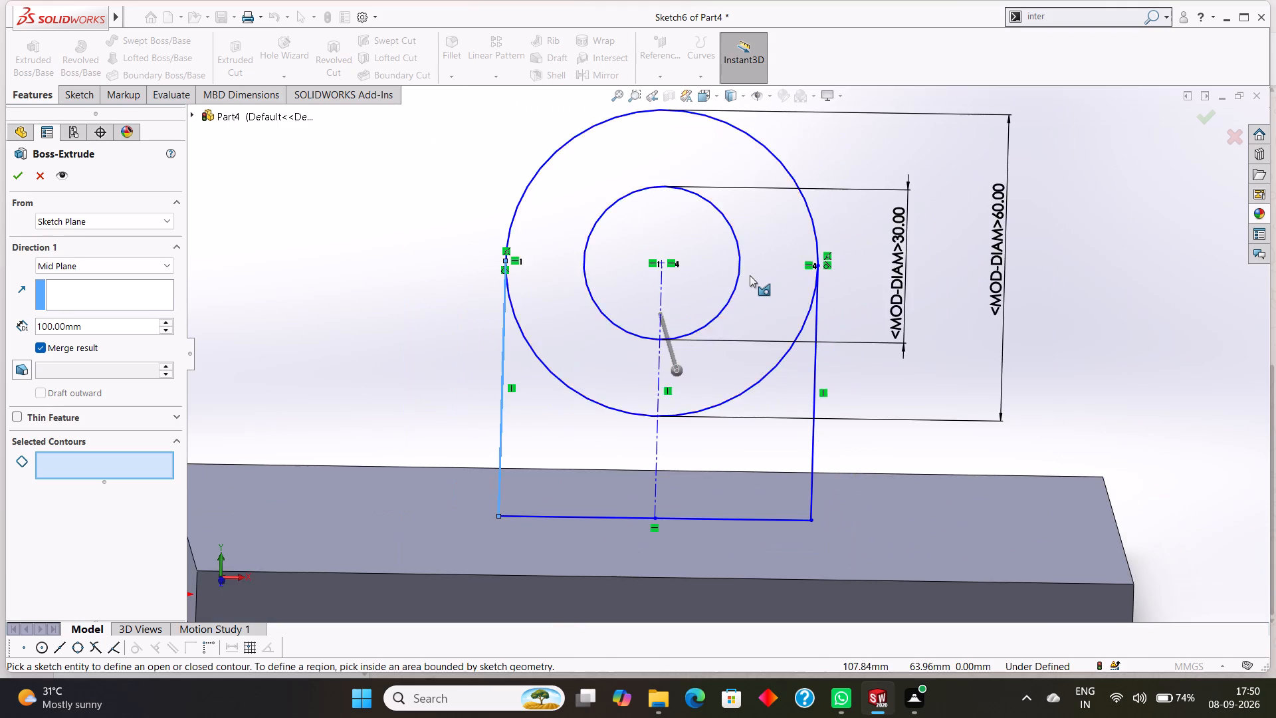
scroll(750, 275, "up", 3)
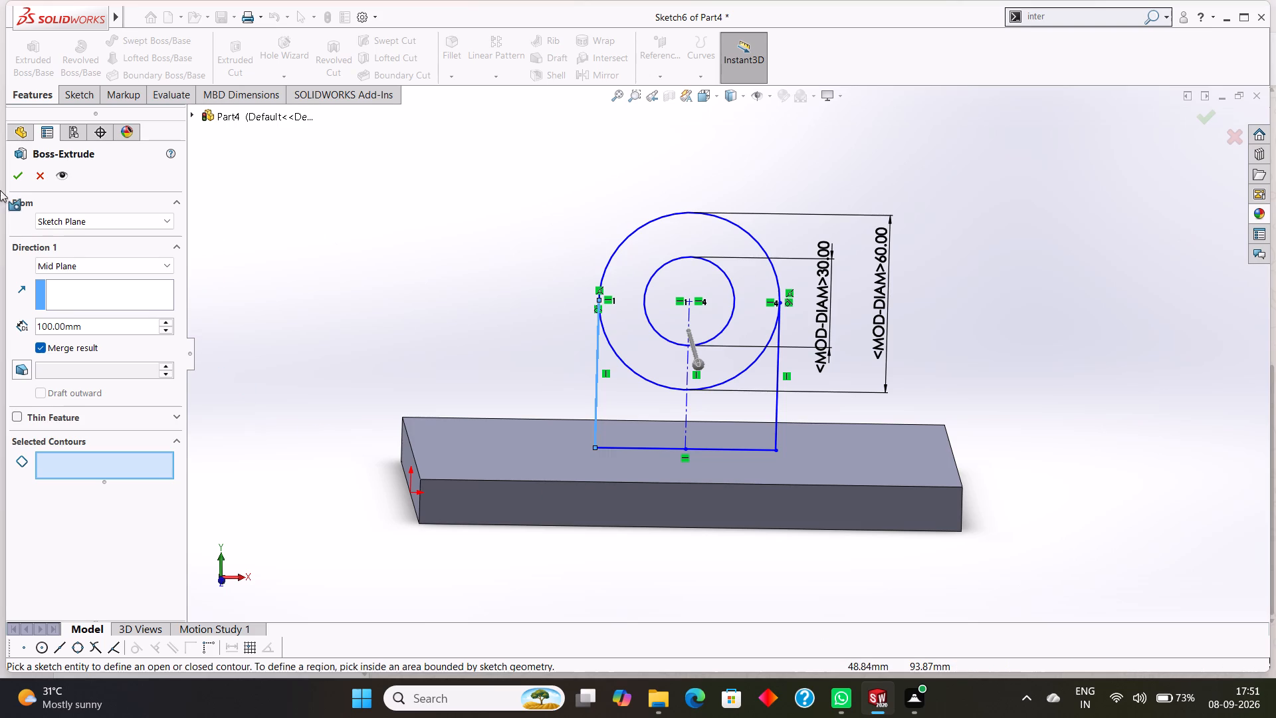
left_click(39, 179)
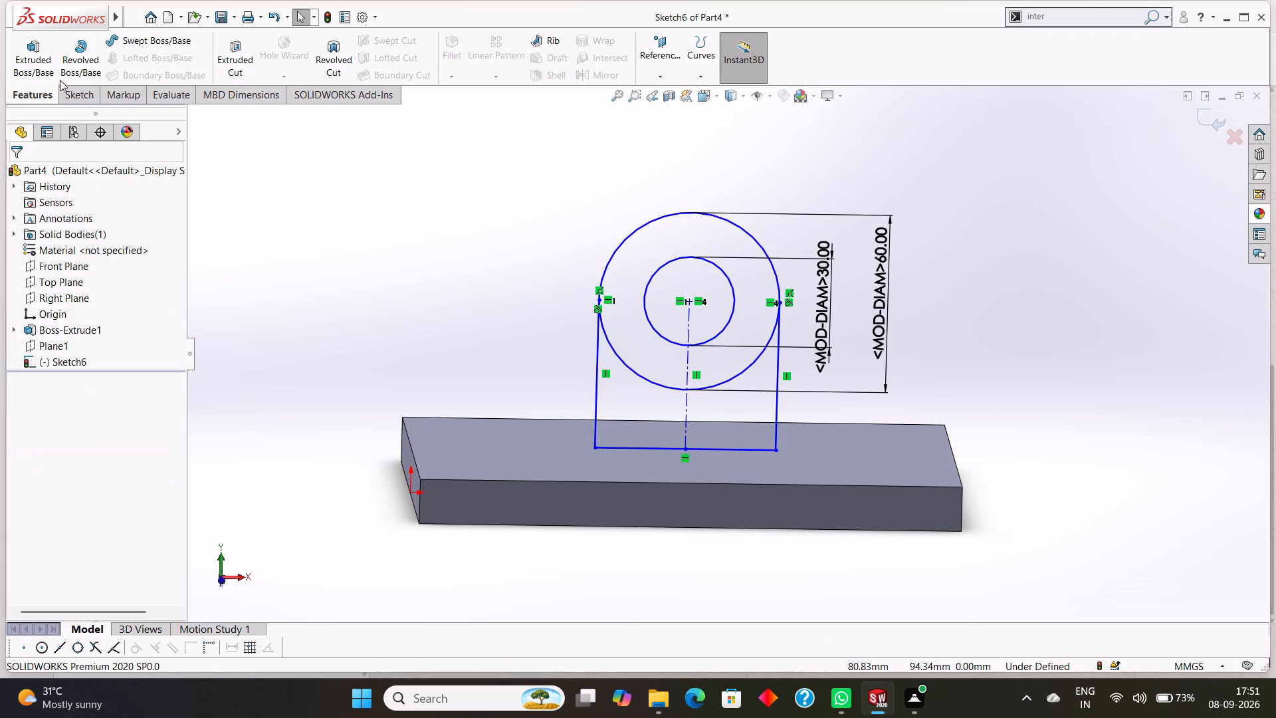
Extrude the ring between the 30 mm and 60 mm circles 80 mm using the Mid Plane end condition.
left_click(39, 57)
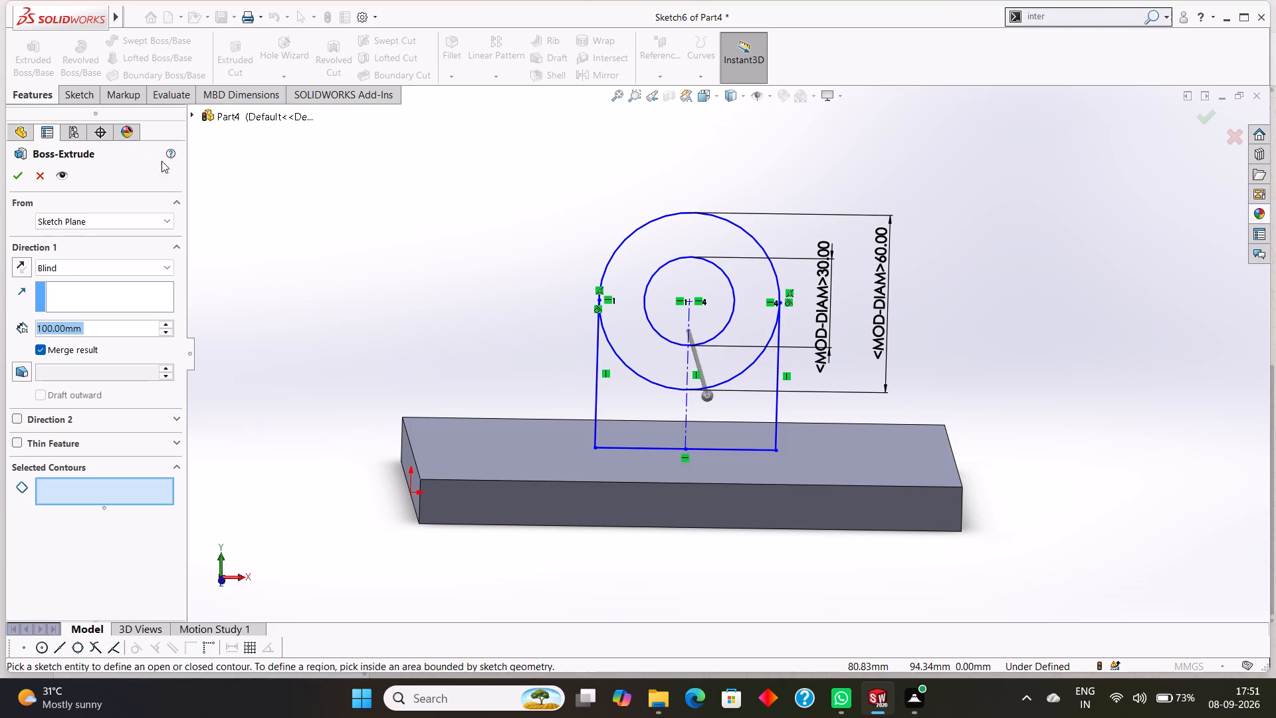
left_click(680, 257)
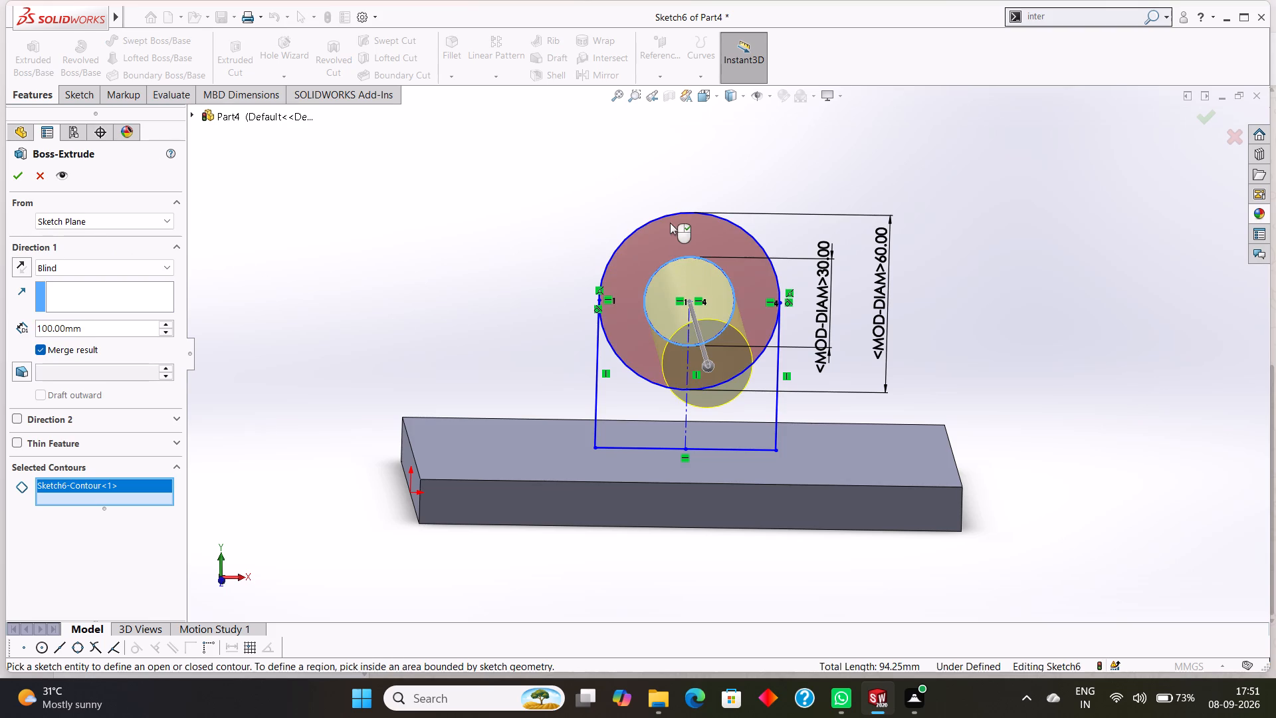
left_click(669, 217)
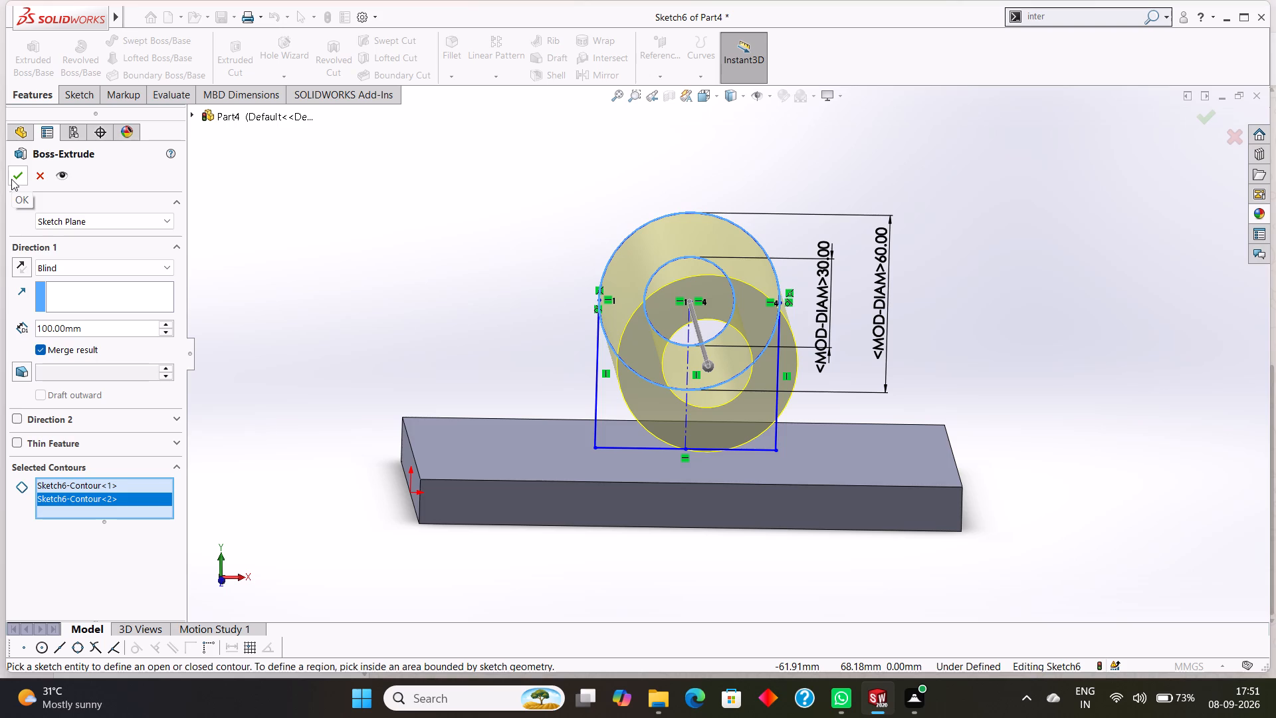
left_click(20, 265)
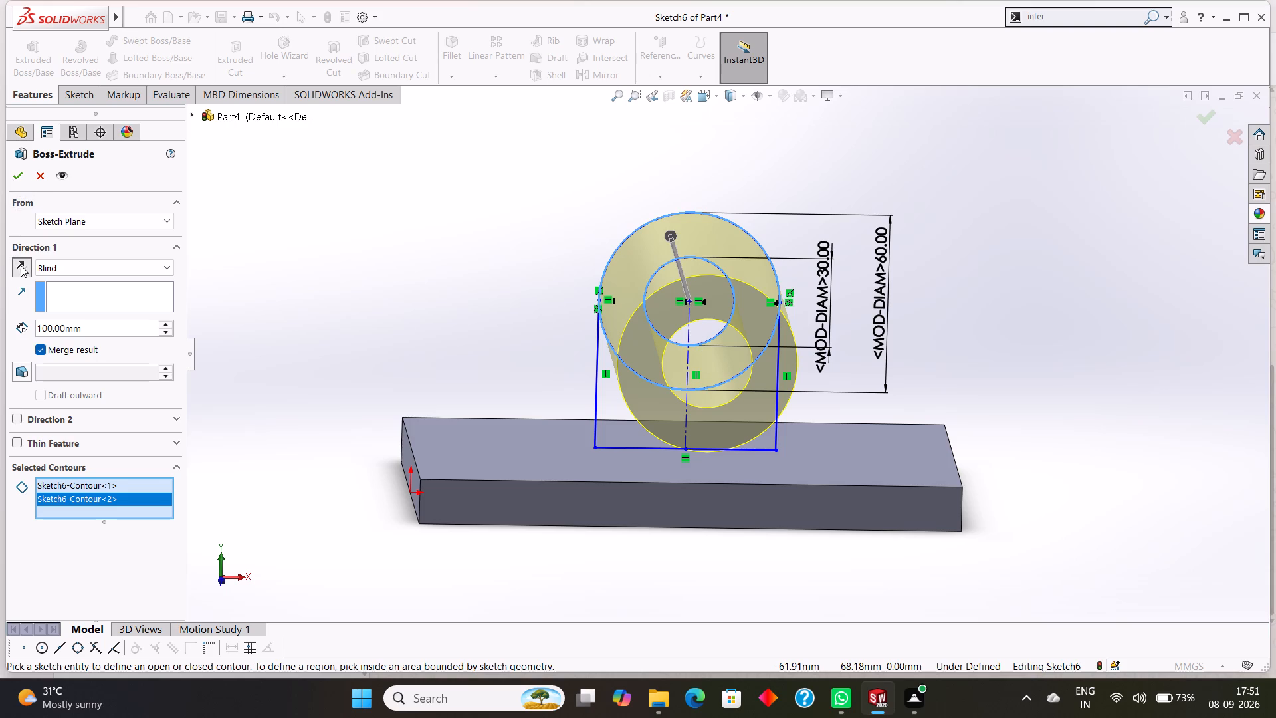
left_click(82, 265)
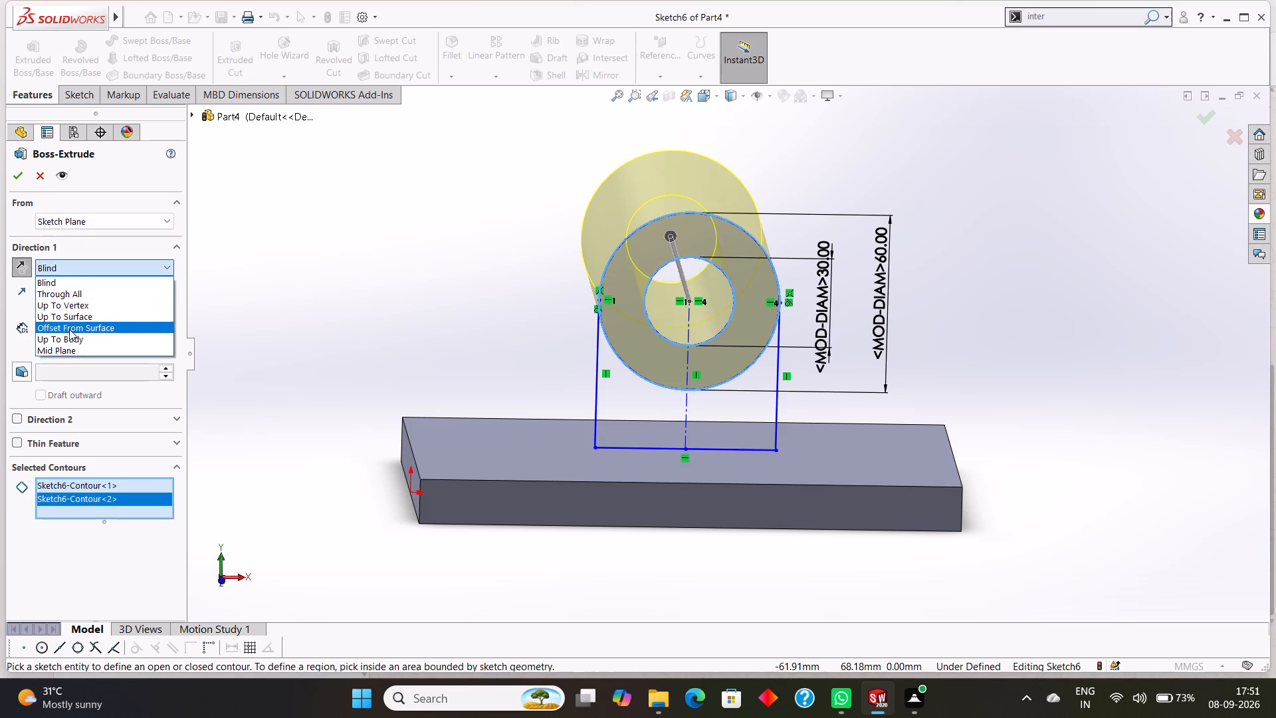
left_click(70, 348)
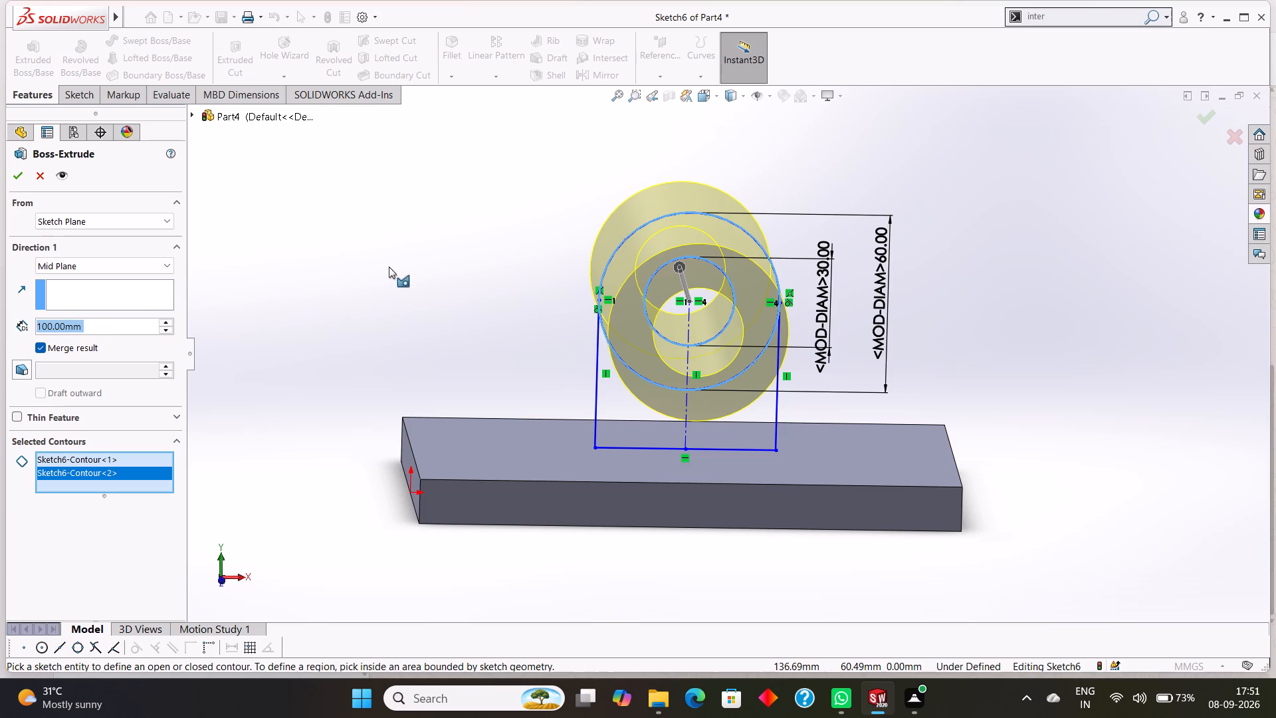
middle_click_drag(468, 223, 492, 370)
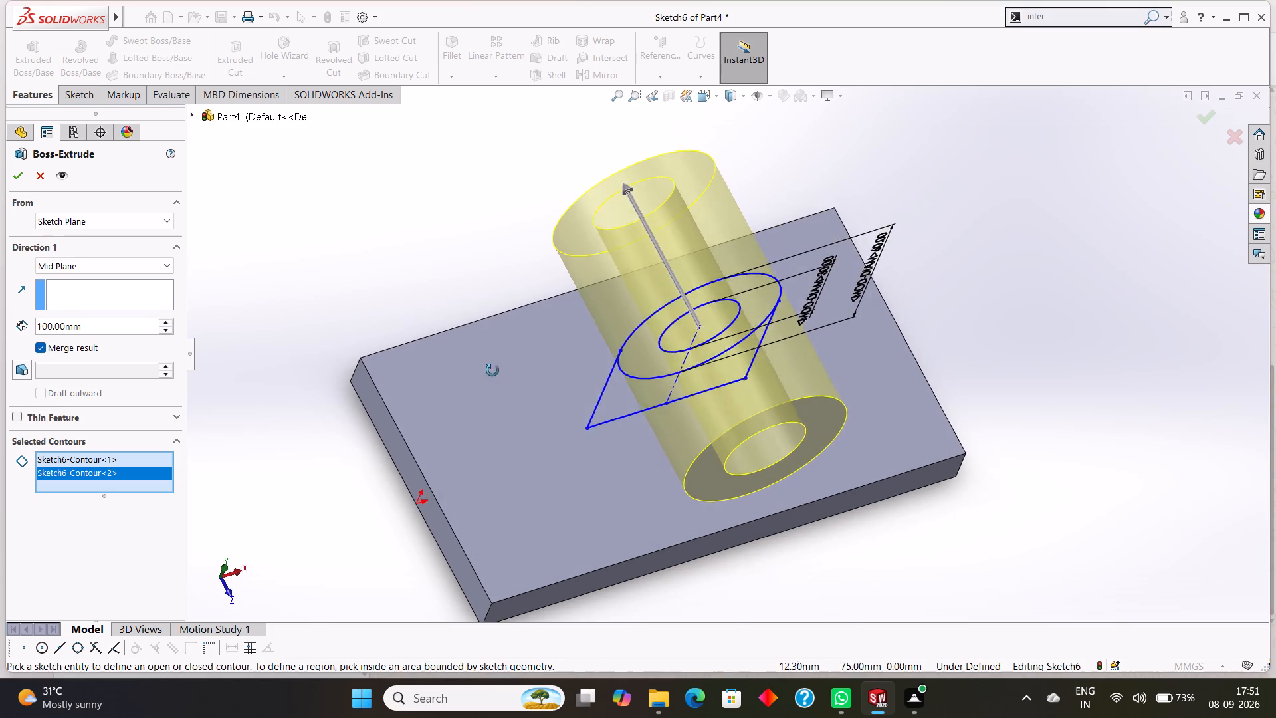
middle_click_drag(492, 370, 478, 334)
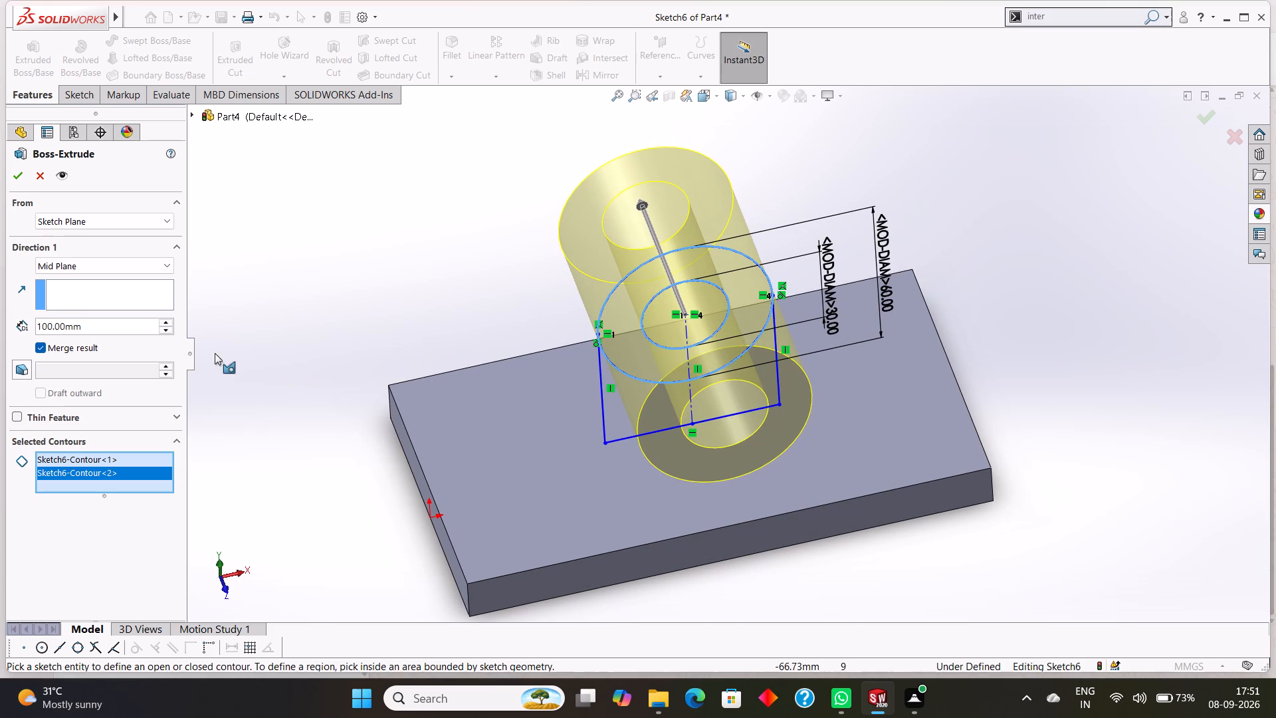
left_click(98, 327)
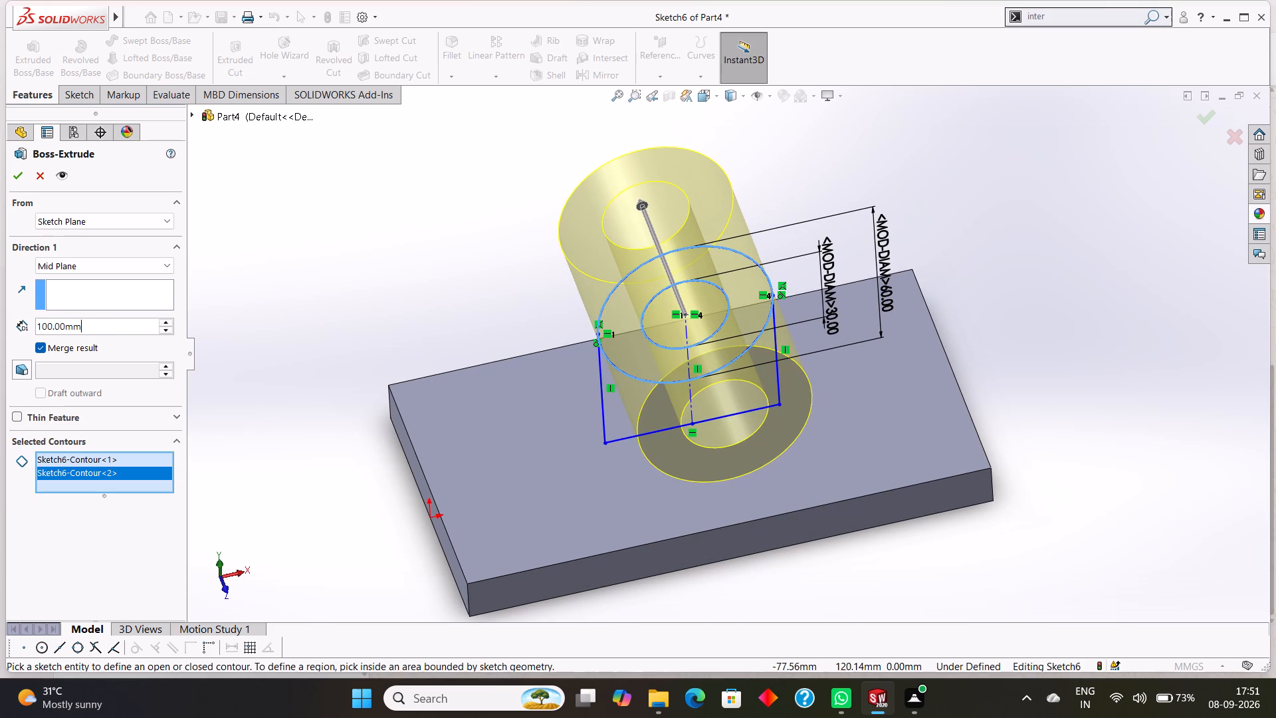
left_click_drag(97, 327, 114, 317)
left_click(83, 325)
left_click_drag(107, 333, 90, 331)
left_click_drag(90, 331, 0, 316)
type("80")
key("Return")
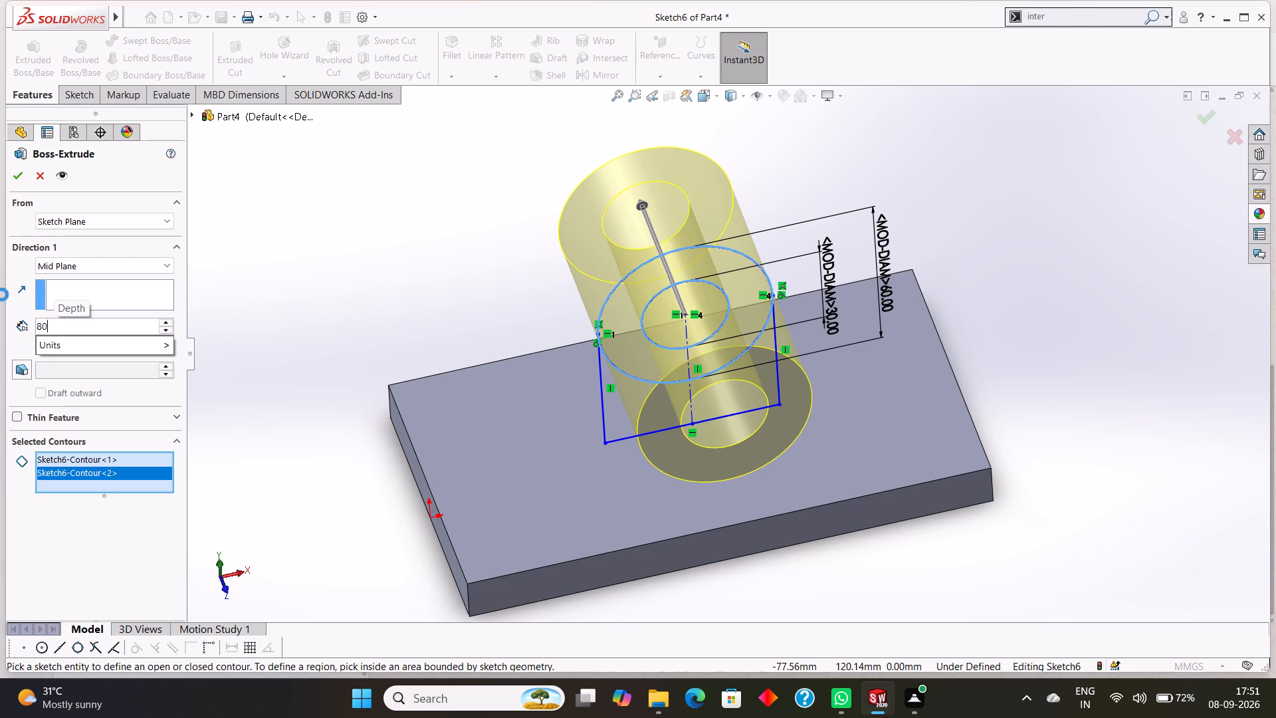
left_click(20, 178)
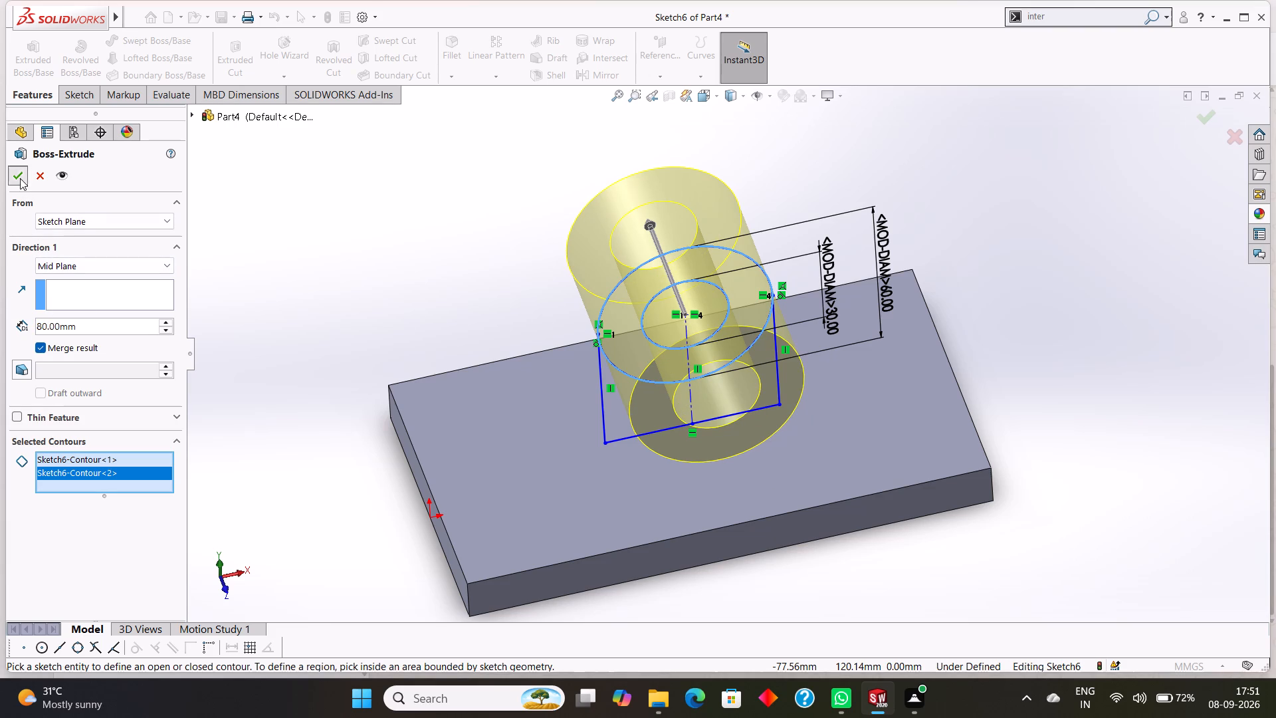
left_click(429, 183)
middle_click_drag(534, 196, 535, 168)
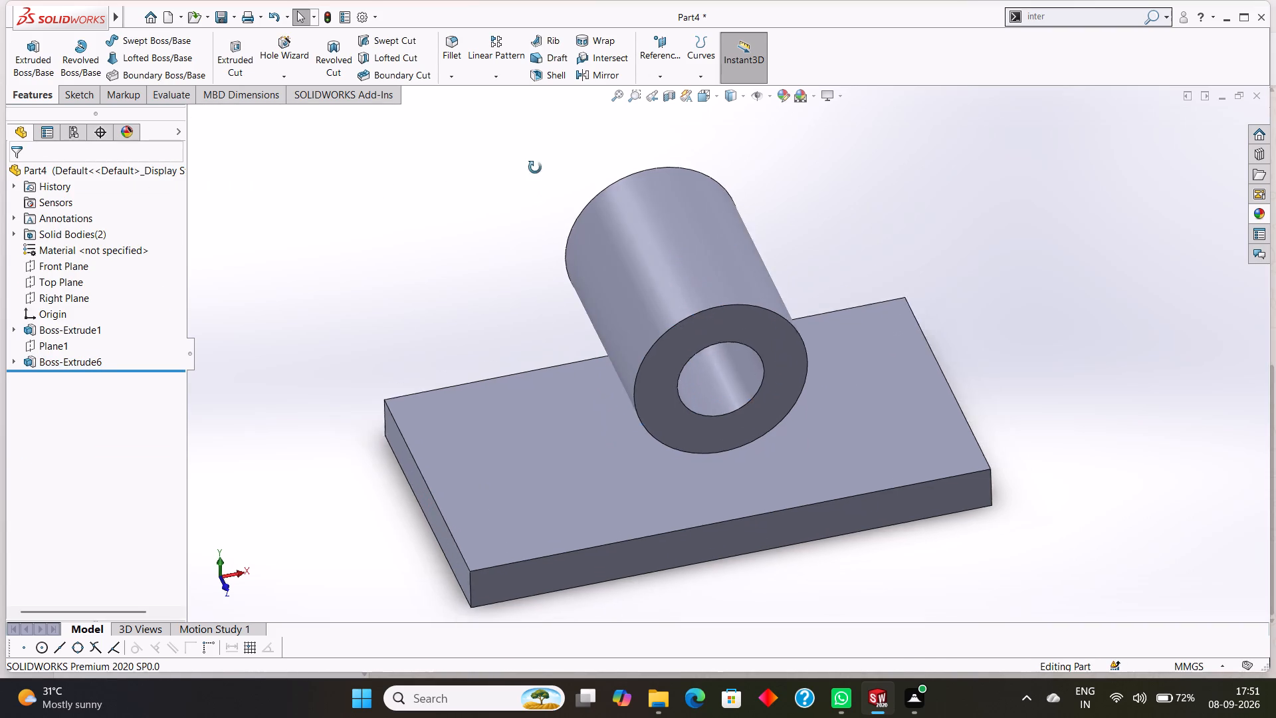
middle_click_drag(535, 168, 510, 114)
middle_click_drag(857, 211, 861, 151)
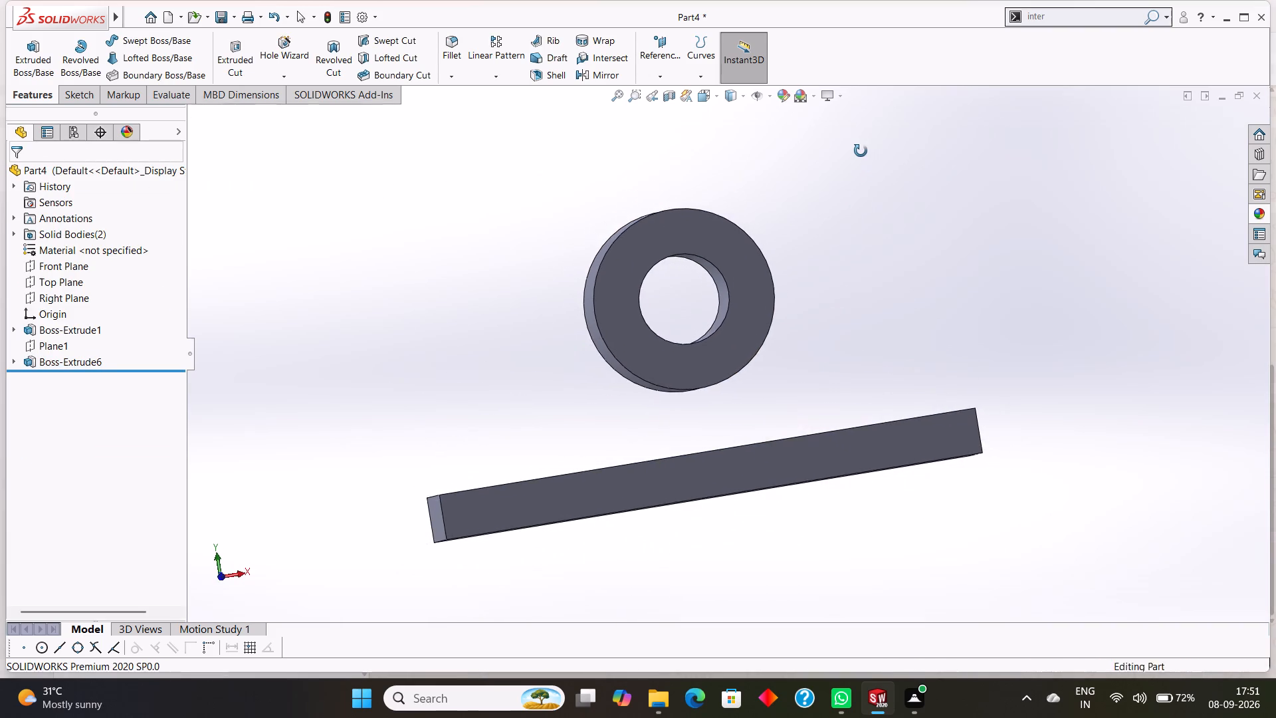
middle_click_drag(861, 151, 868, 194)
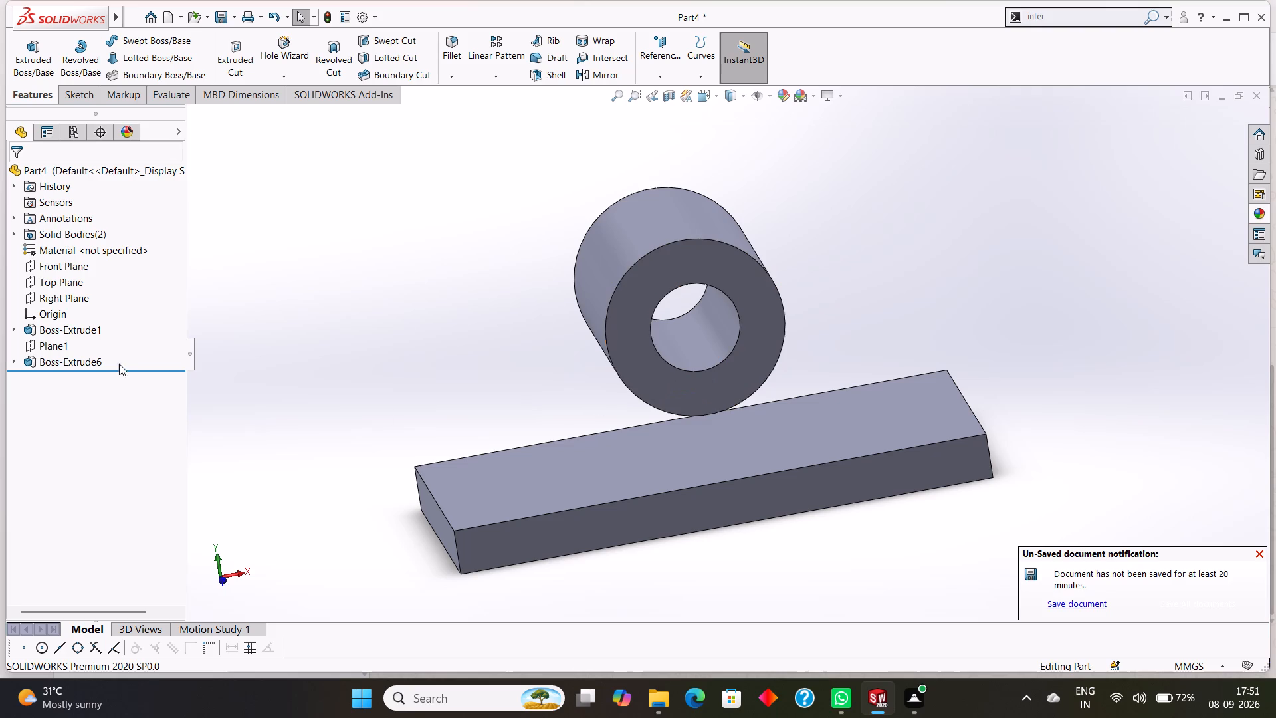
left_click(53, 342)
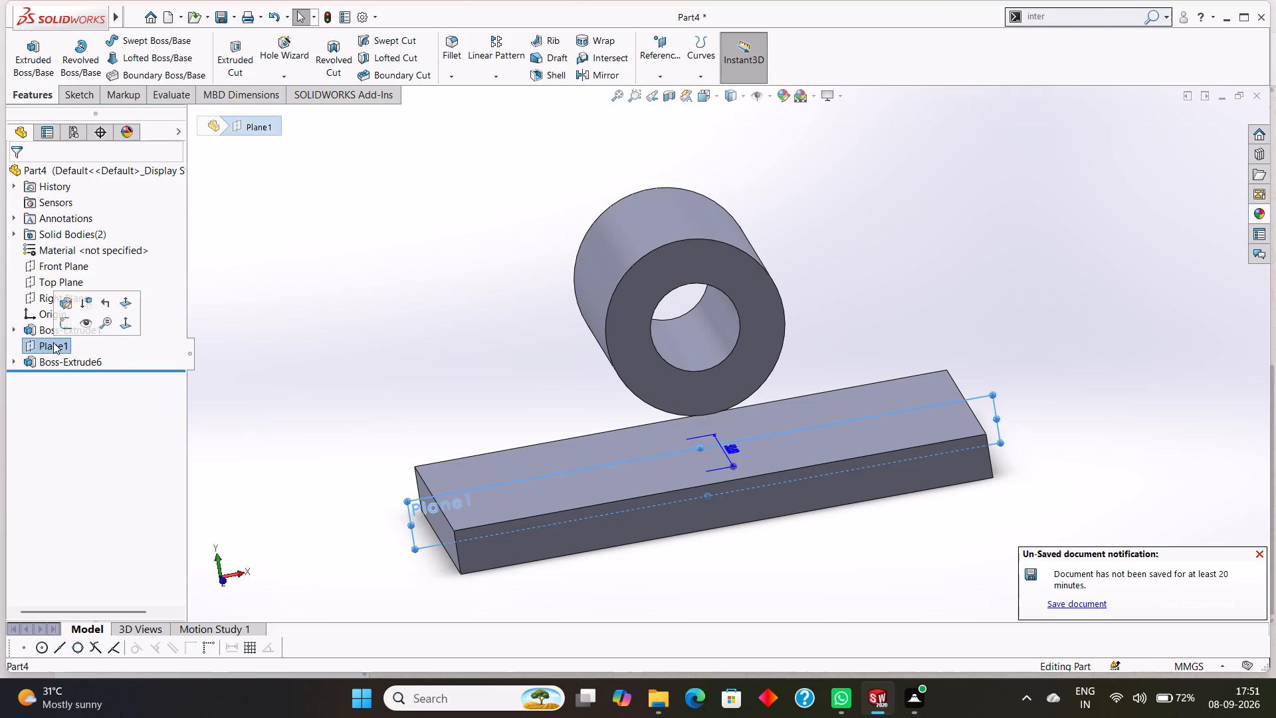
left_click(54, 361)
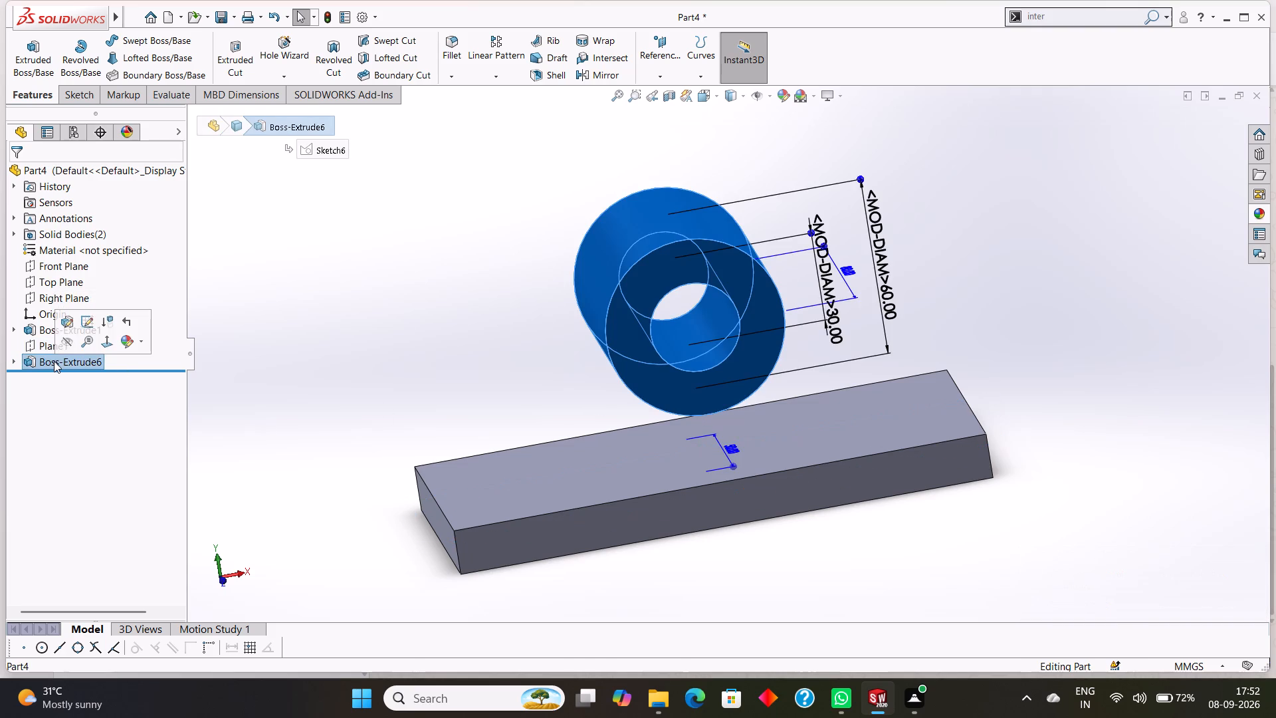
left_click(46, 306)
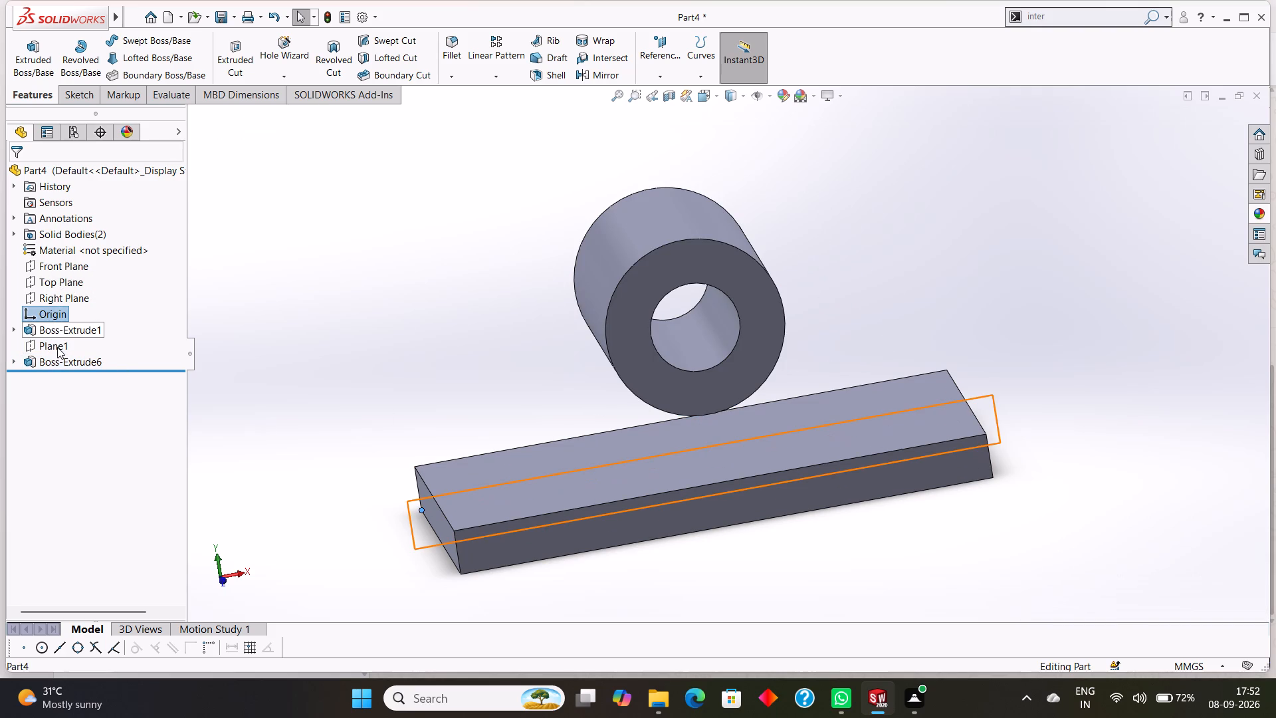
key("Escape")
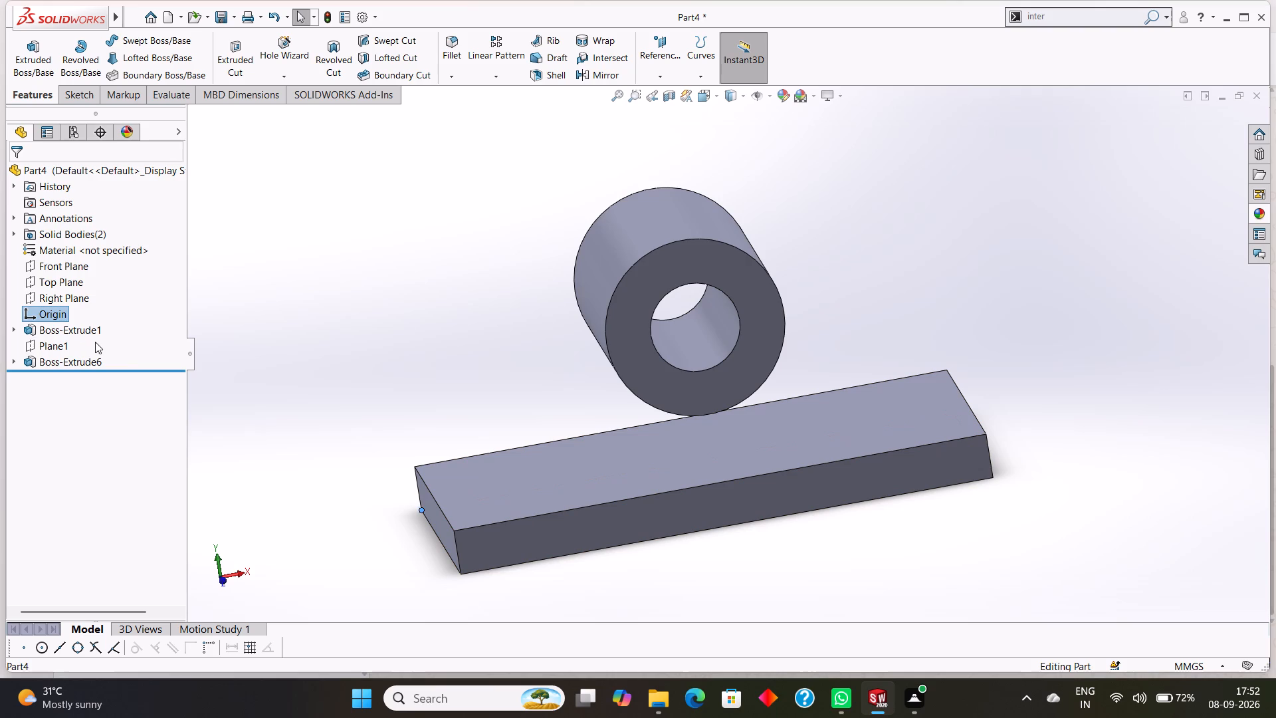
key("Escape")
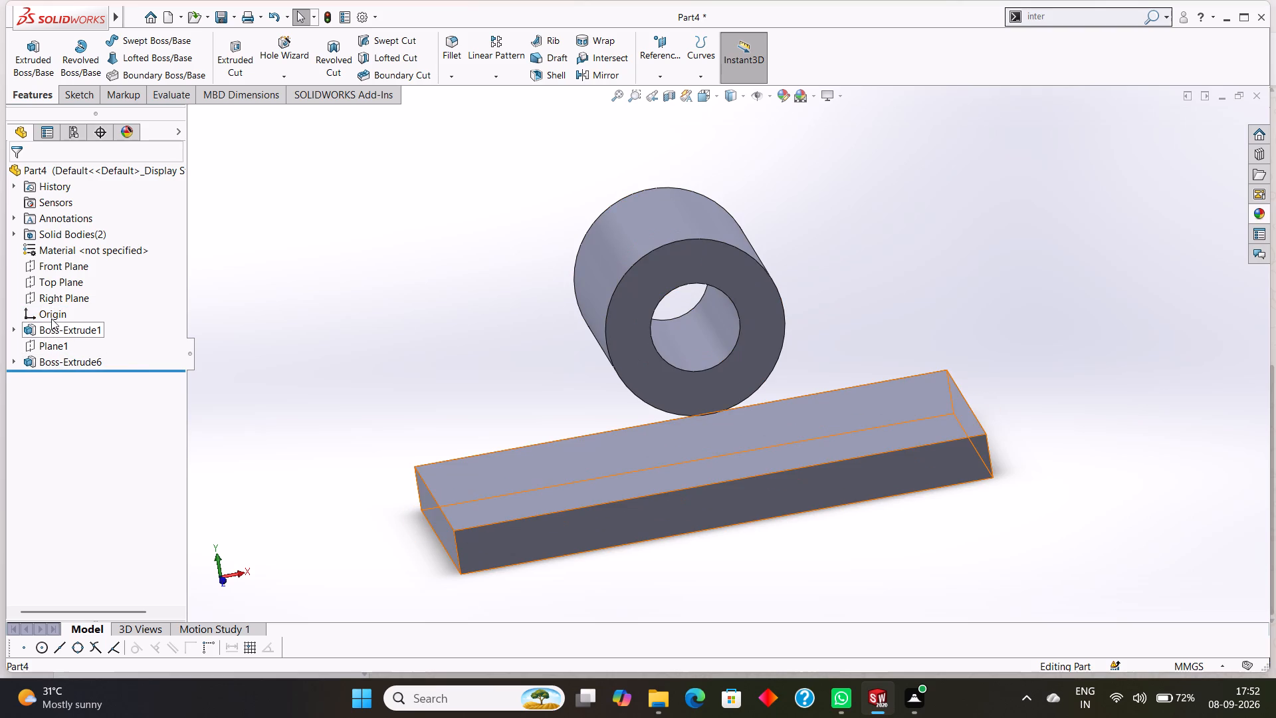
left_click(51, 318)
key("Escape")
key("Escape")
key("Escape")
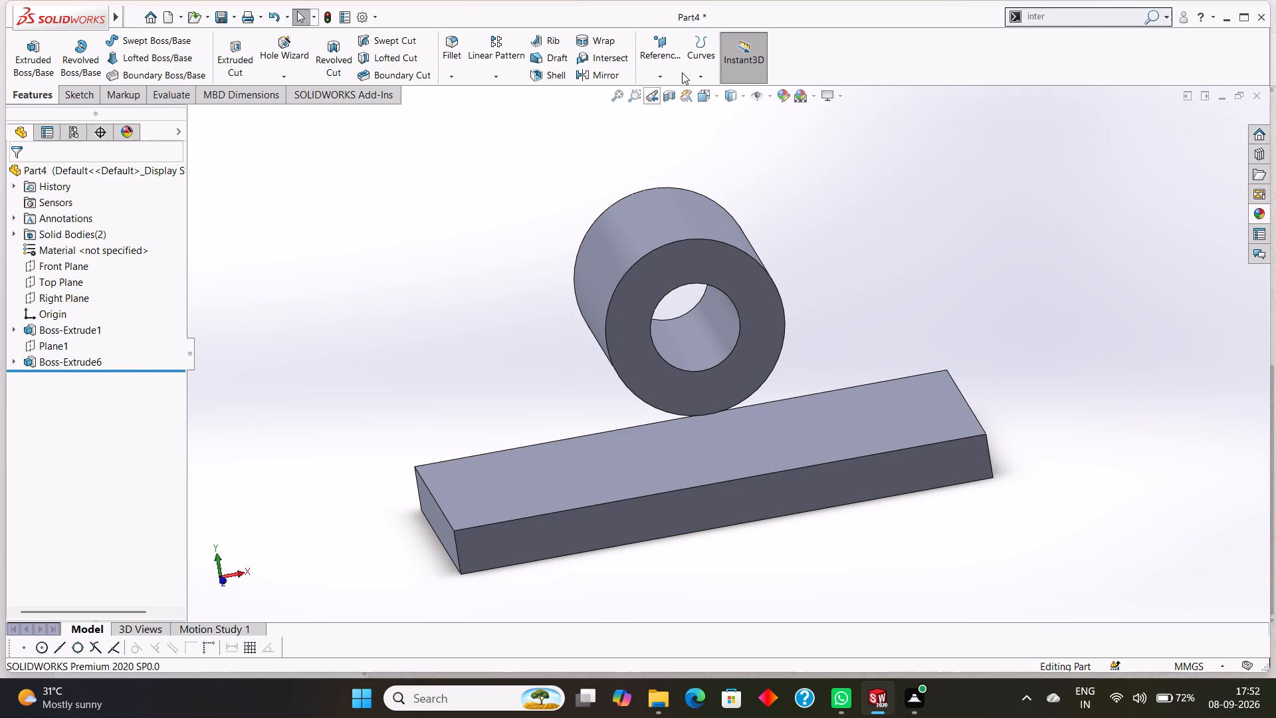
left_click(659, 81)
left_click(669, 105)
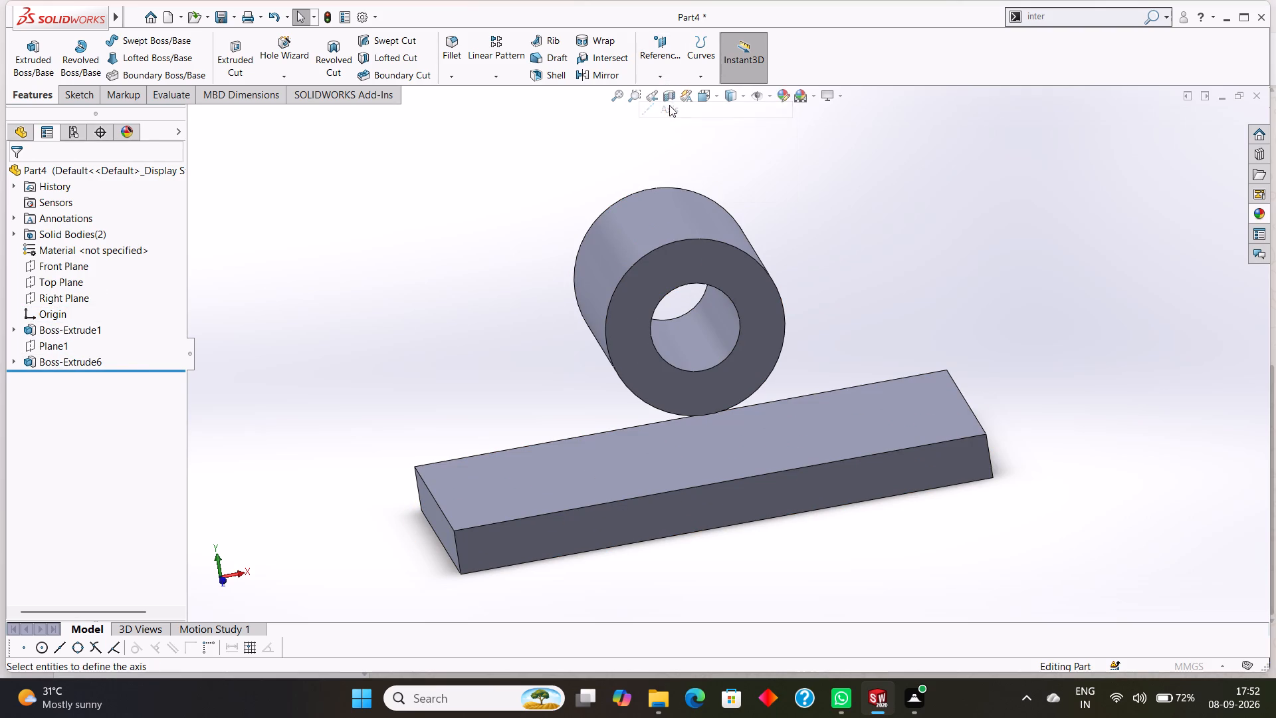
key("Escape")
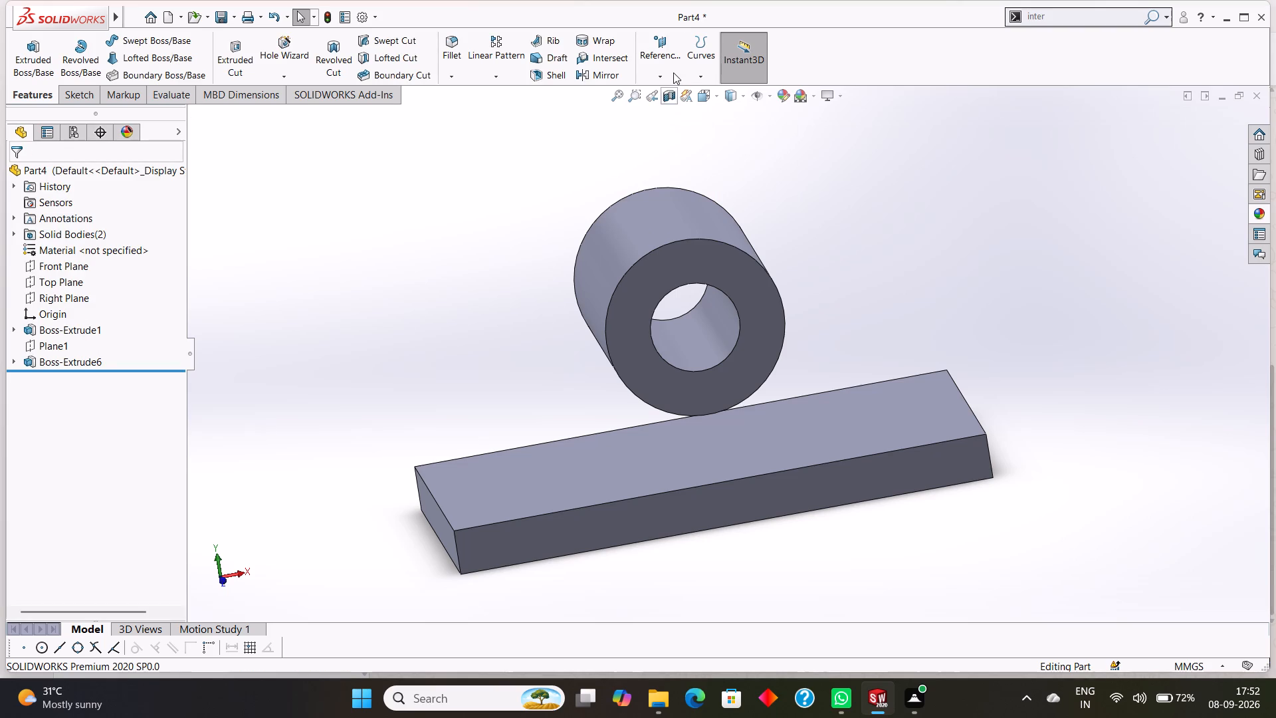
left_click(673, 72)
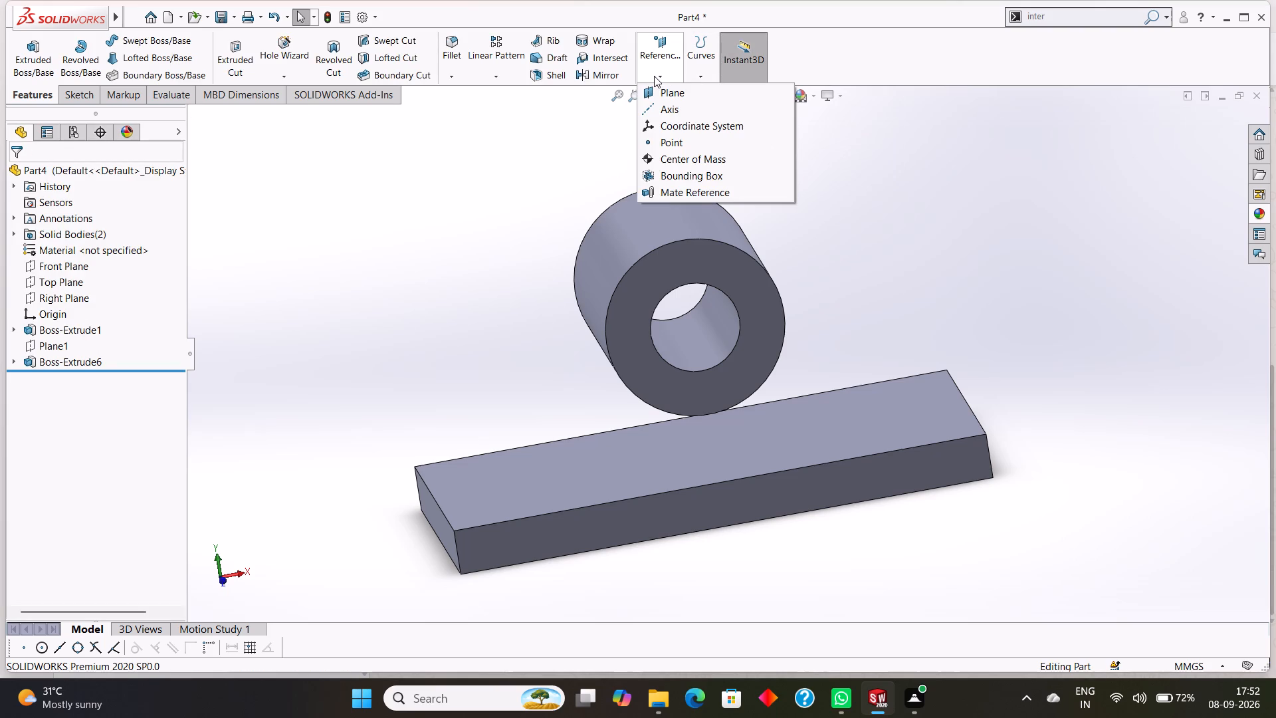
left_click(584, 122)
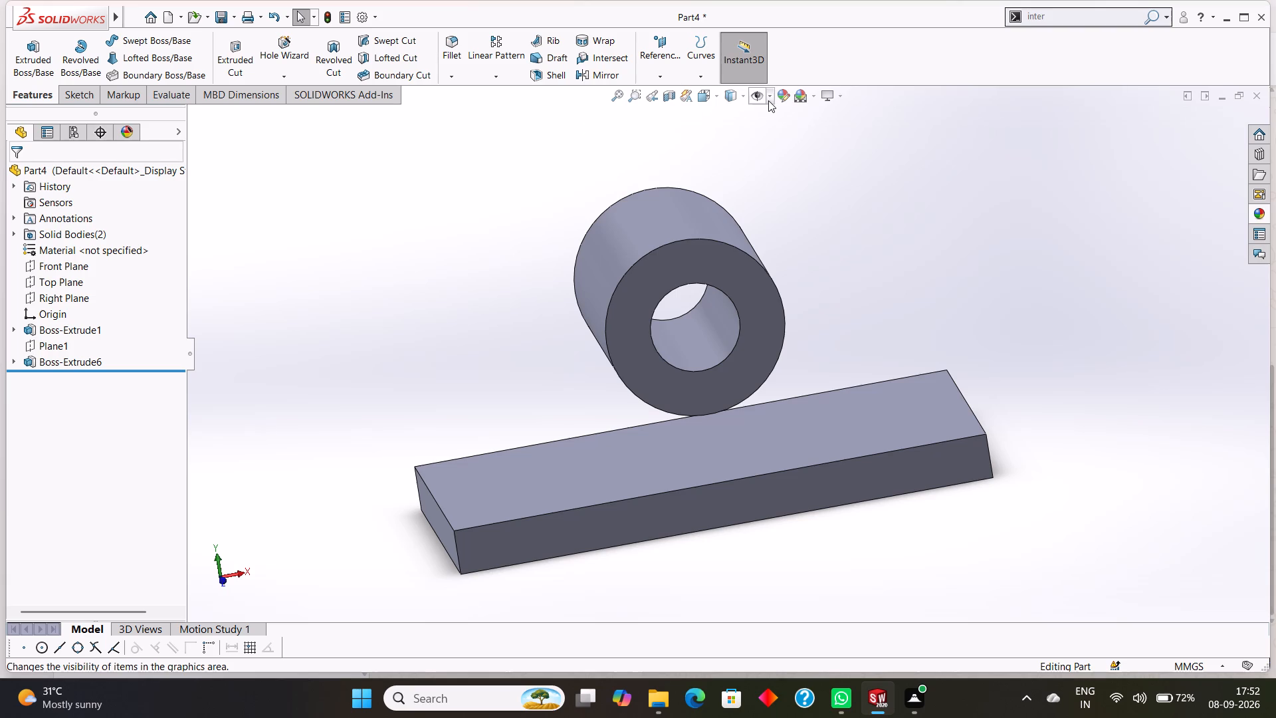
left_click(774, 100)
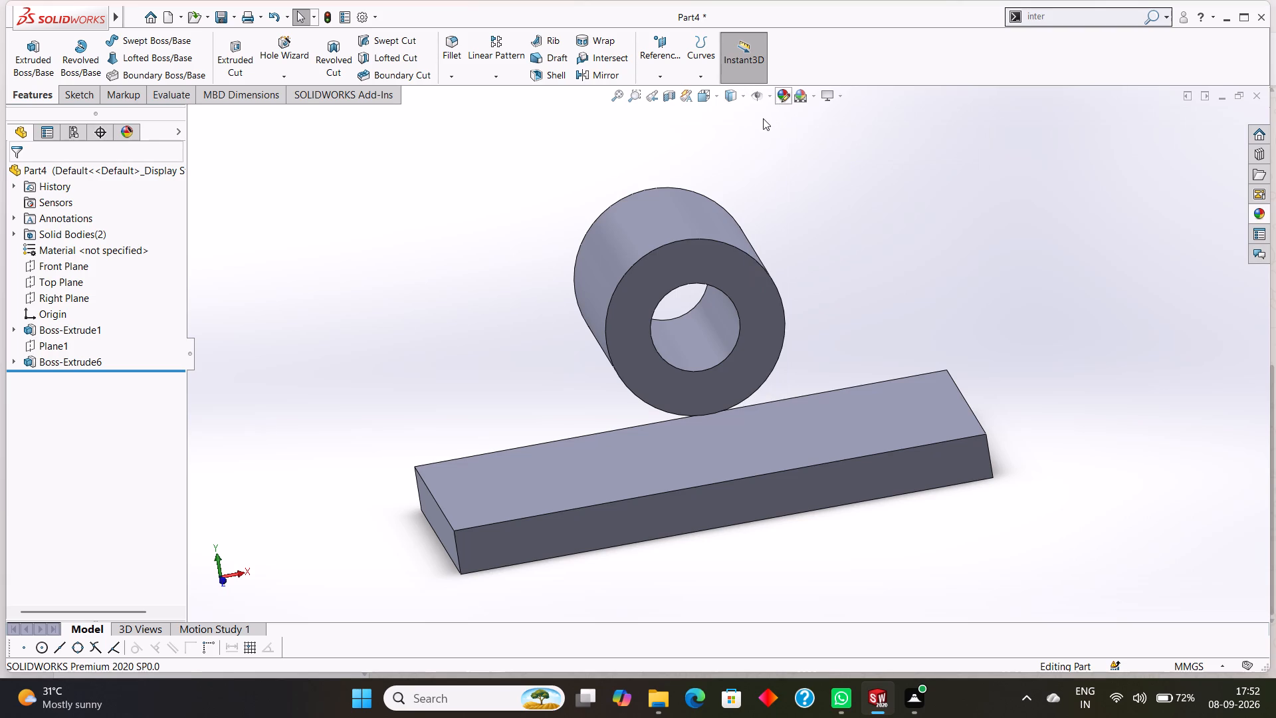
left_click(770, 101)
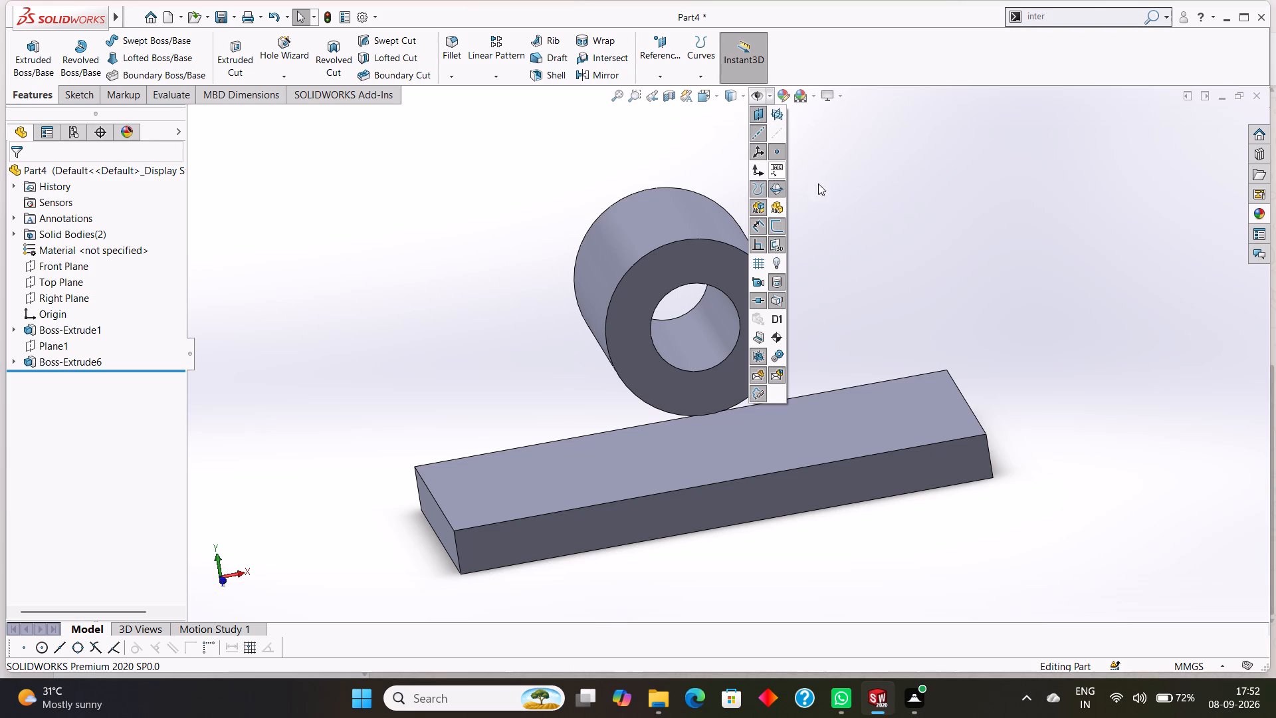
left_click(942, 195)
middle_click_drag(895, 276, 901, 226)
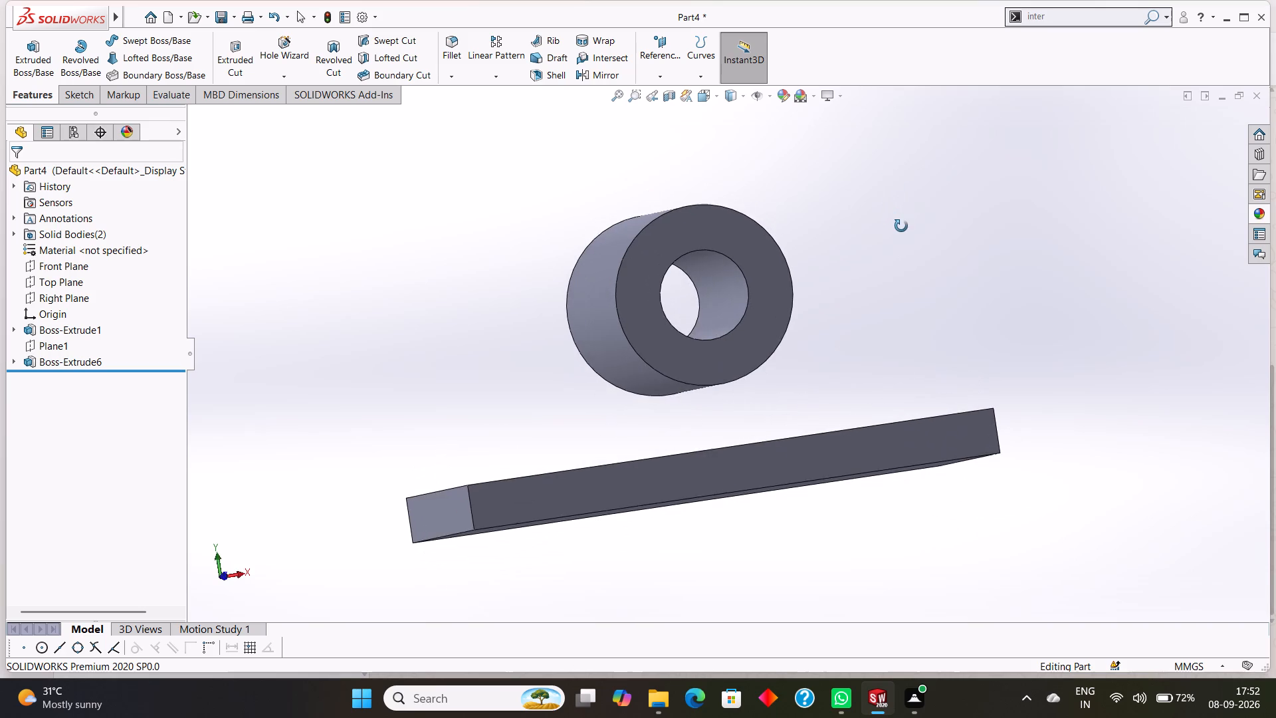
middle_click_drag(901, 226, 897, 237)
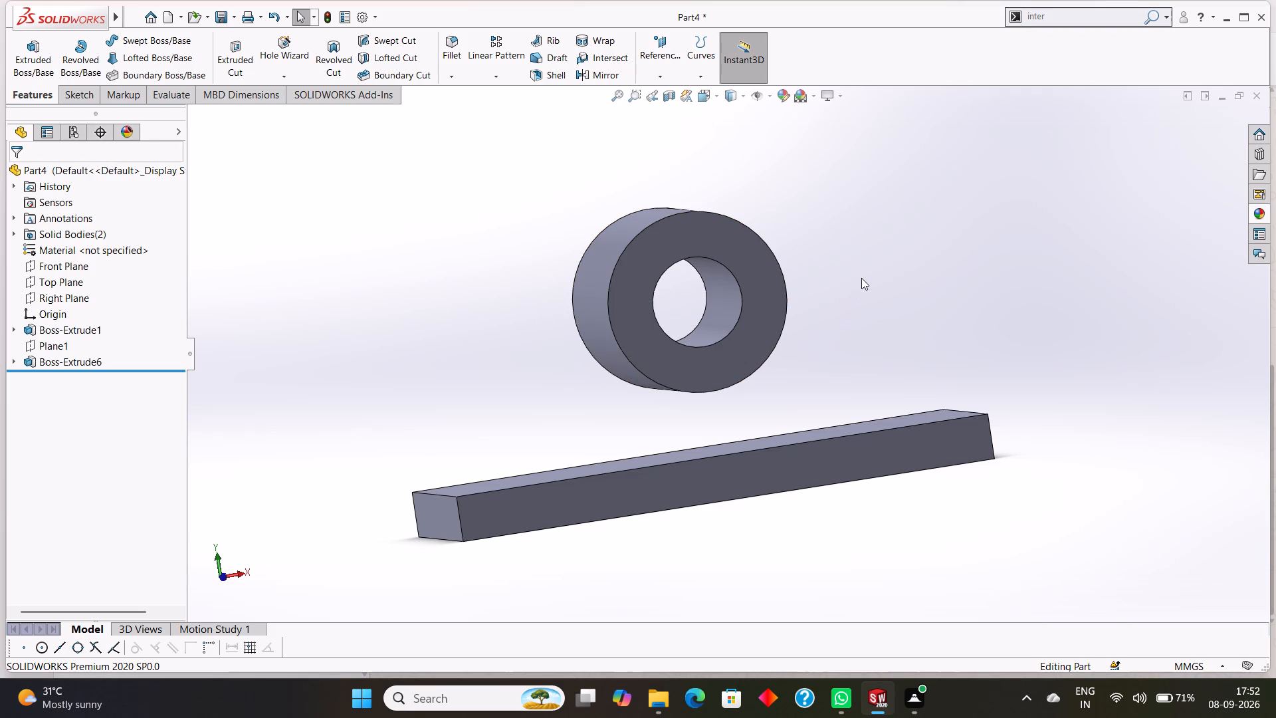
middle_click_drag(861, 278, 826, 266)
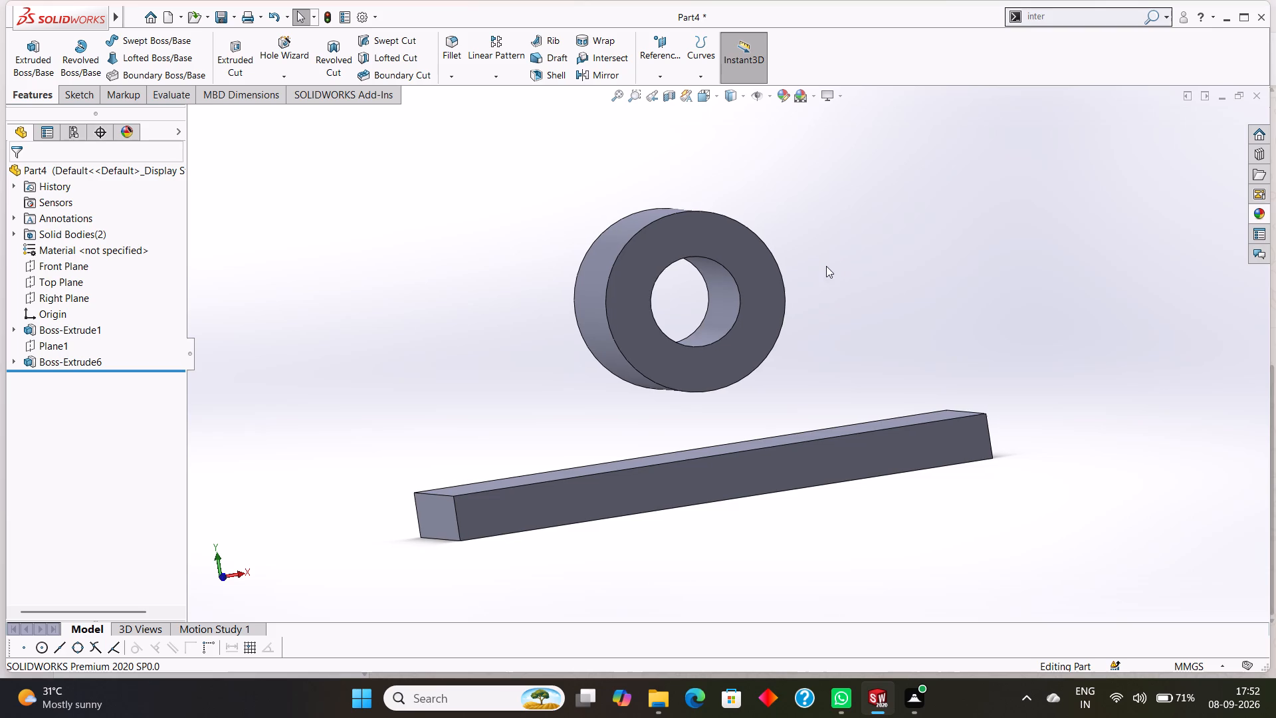
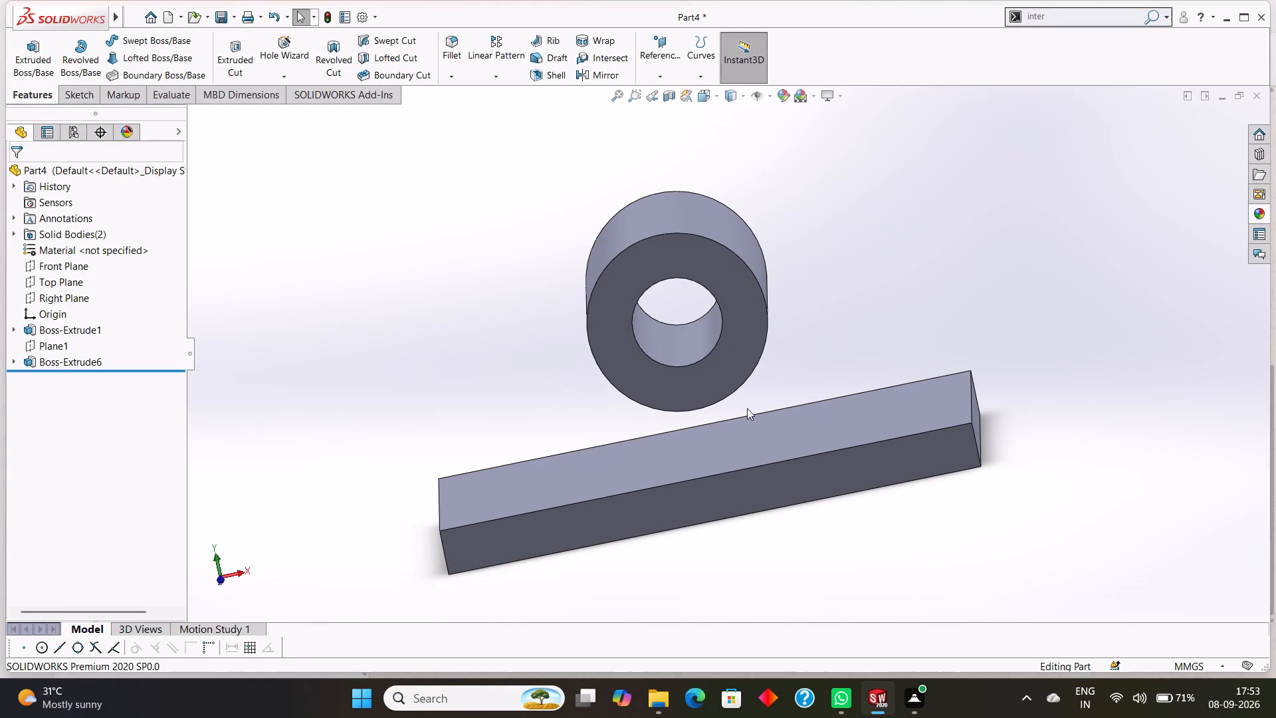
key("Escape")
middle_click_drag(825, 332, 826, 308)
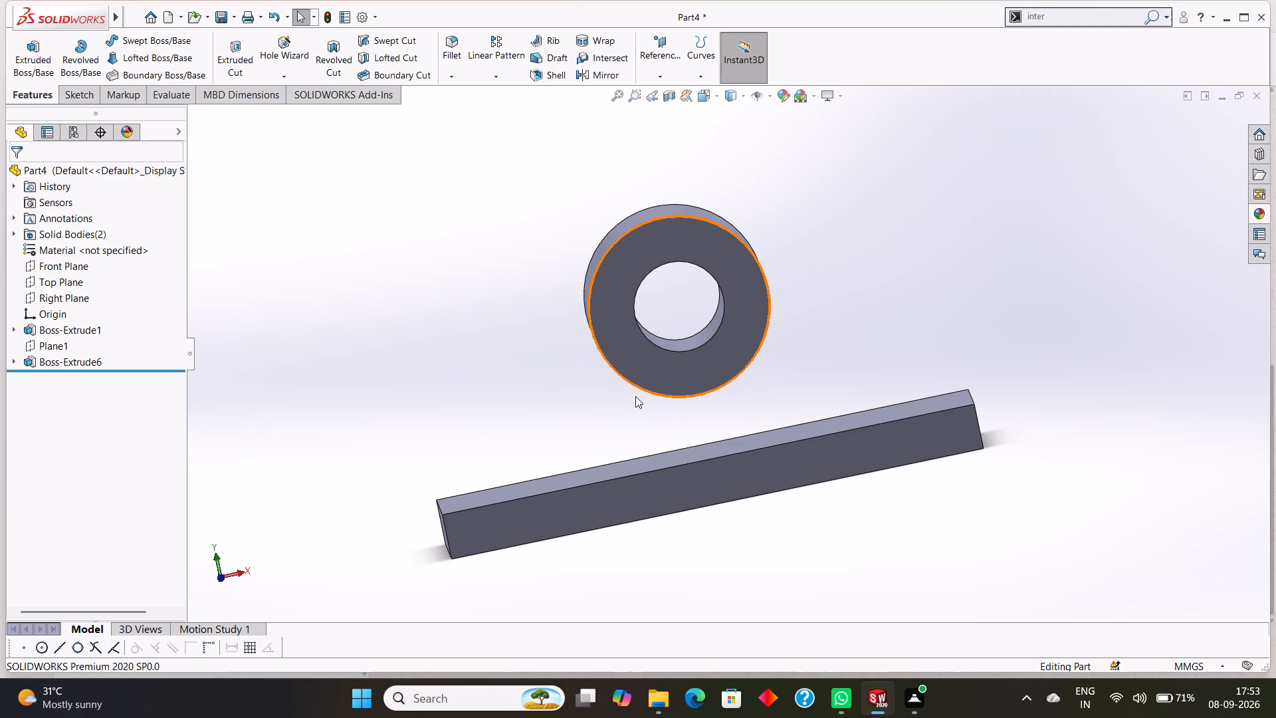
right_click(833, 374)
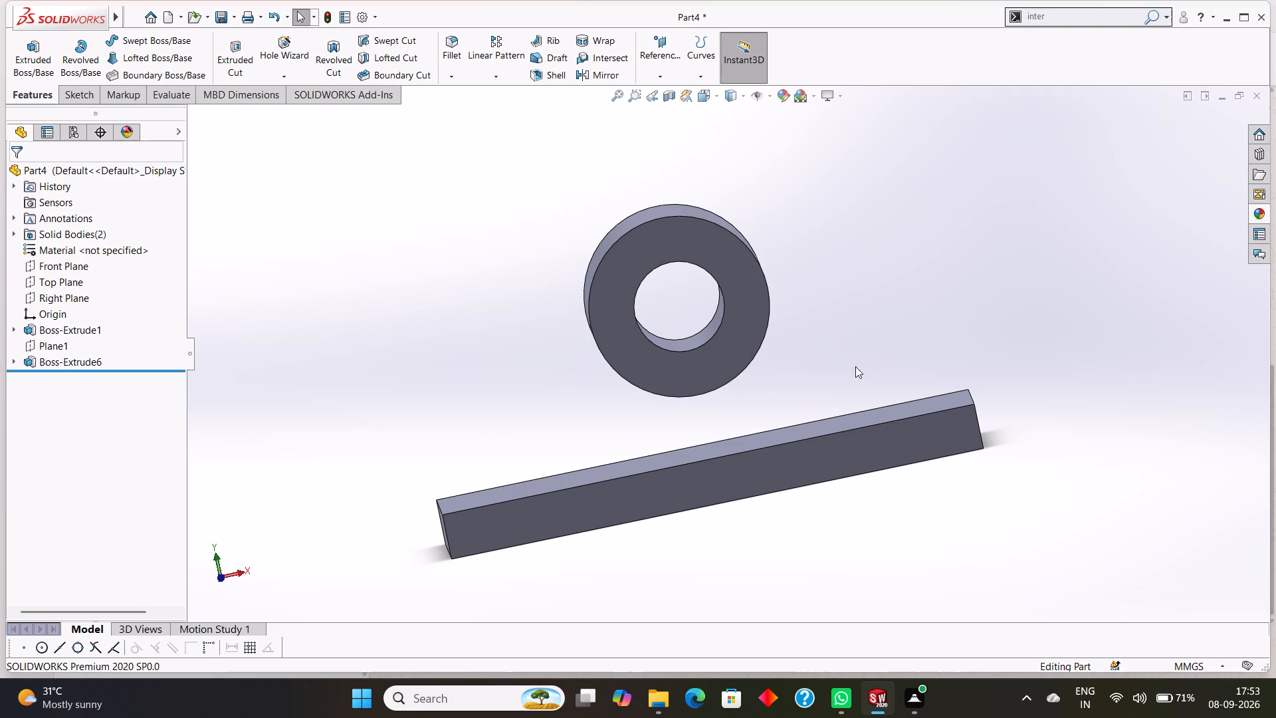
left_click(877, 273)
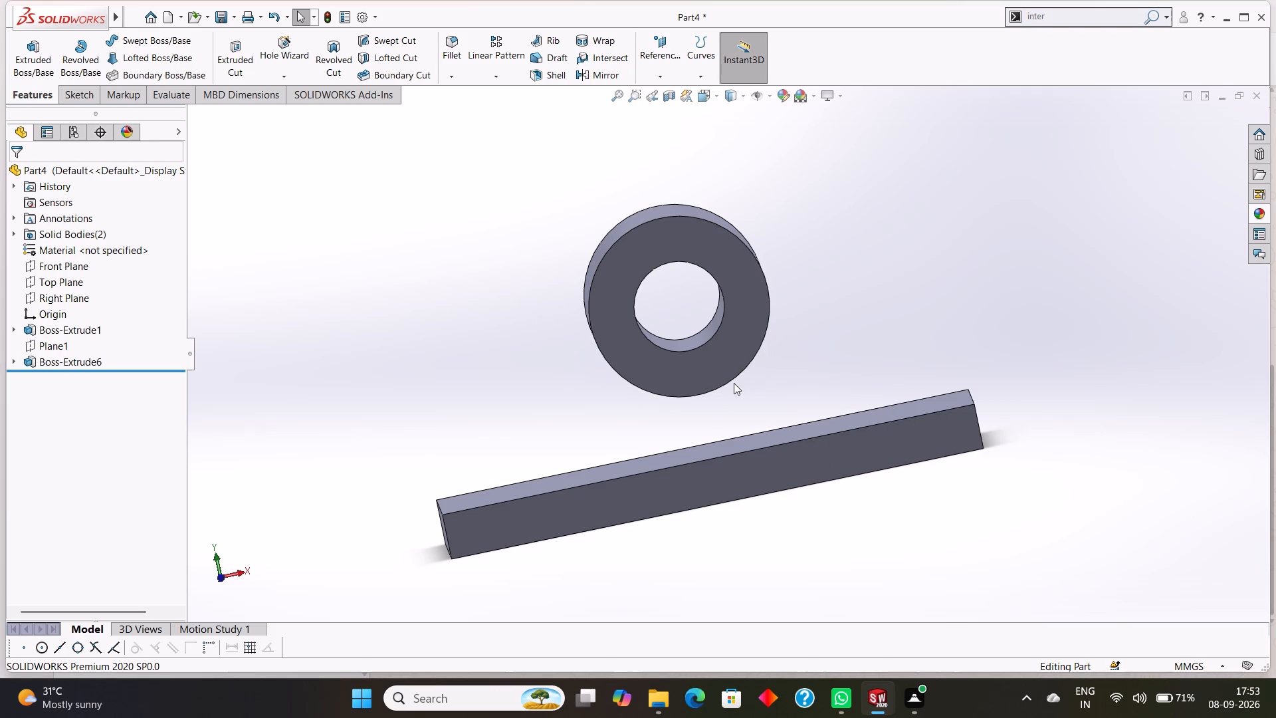
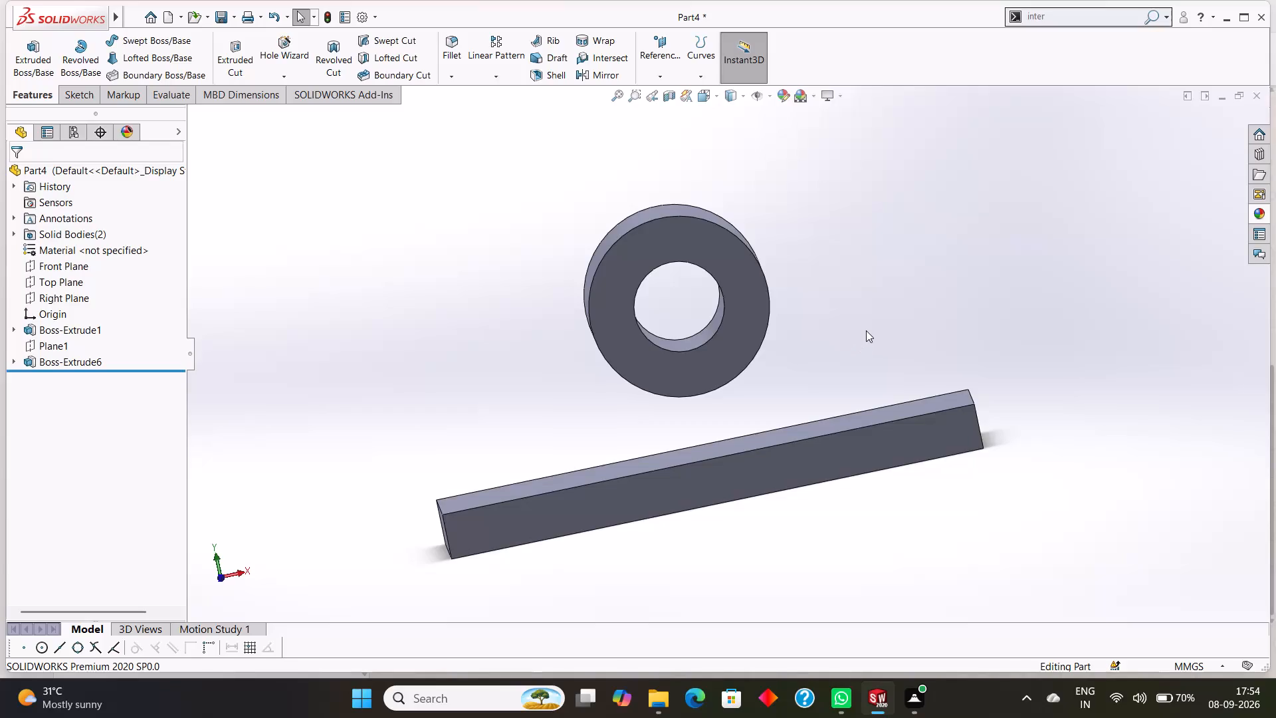
Examine the hollow cylinder and the base plate from several angles, checking the cylinder's end face.
middle_click_drag(867, 330, 901, 332)
middle_click_drag(901, 332, 944, 351)
scroll(967, 304, "up", 1)
middle_click_drag(968, 304, 936, 301)
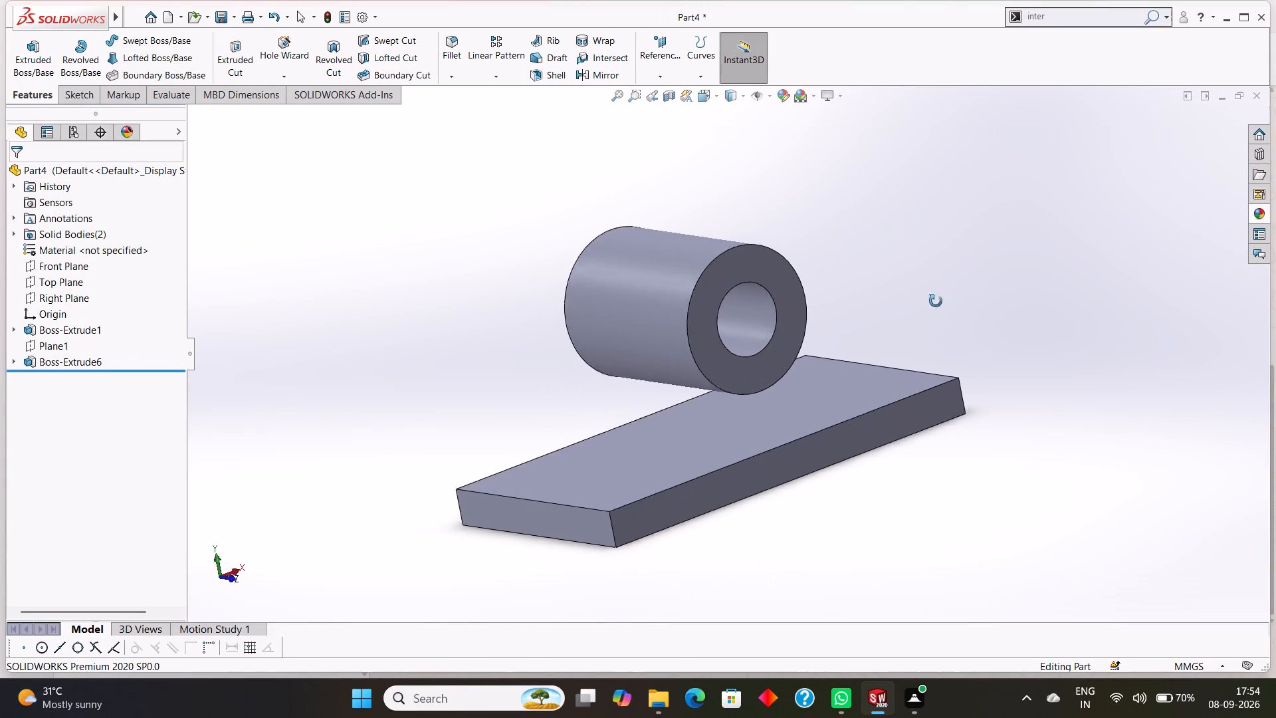
middle_click_drag(936, 301, 903, 268)
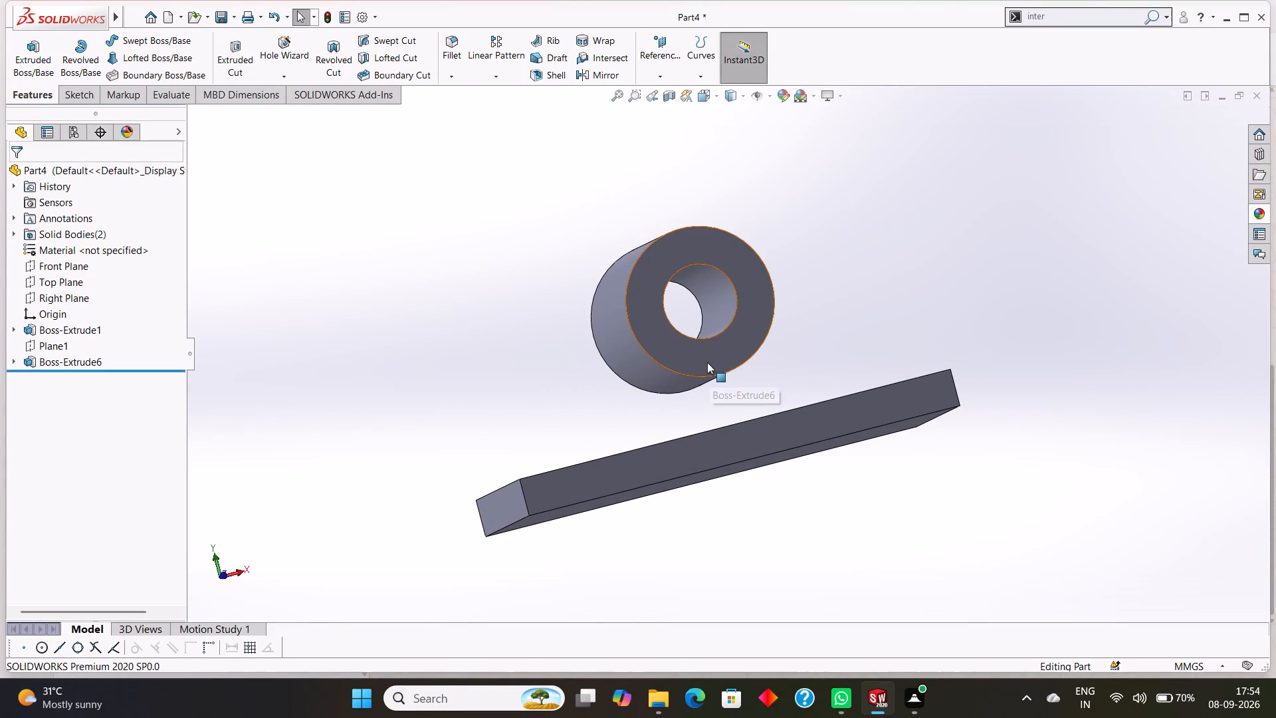
left_click(707, 362)
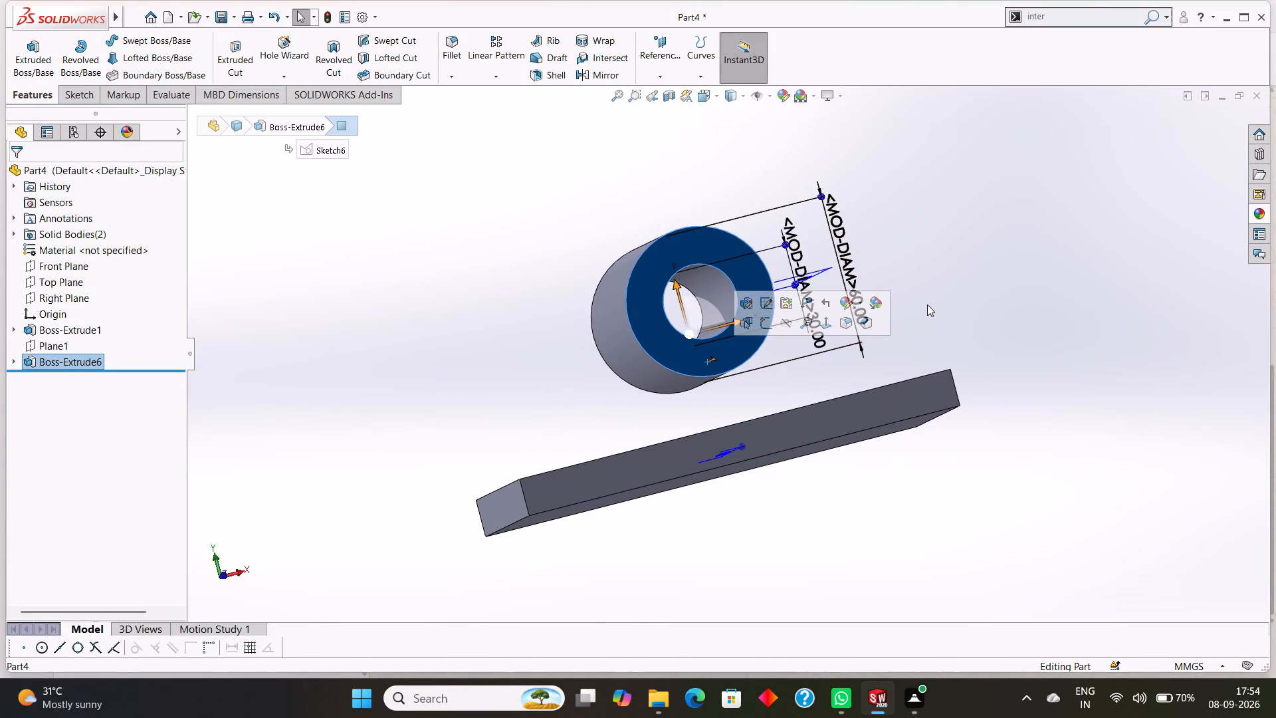
type("``")
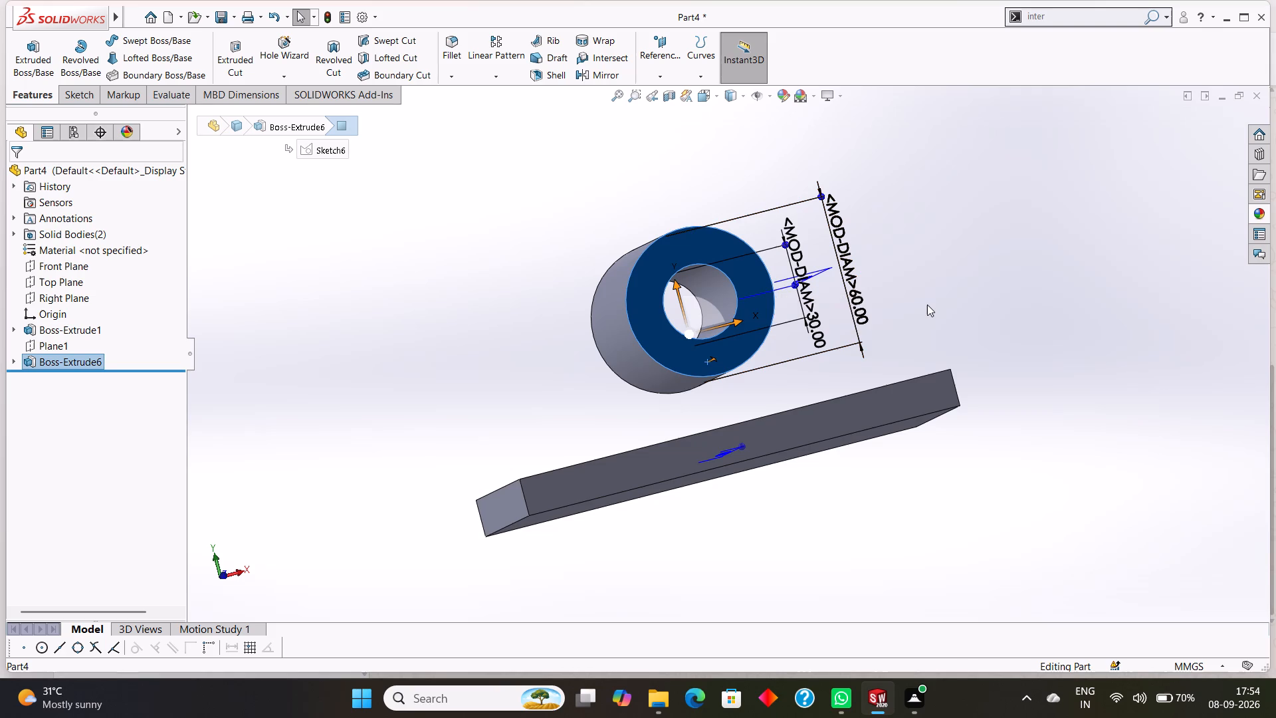
key("Escape")
middle_click_drag(880, 304, 895, 356)
scroll(895, 350, "down", 1)
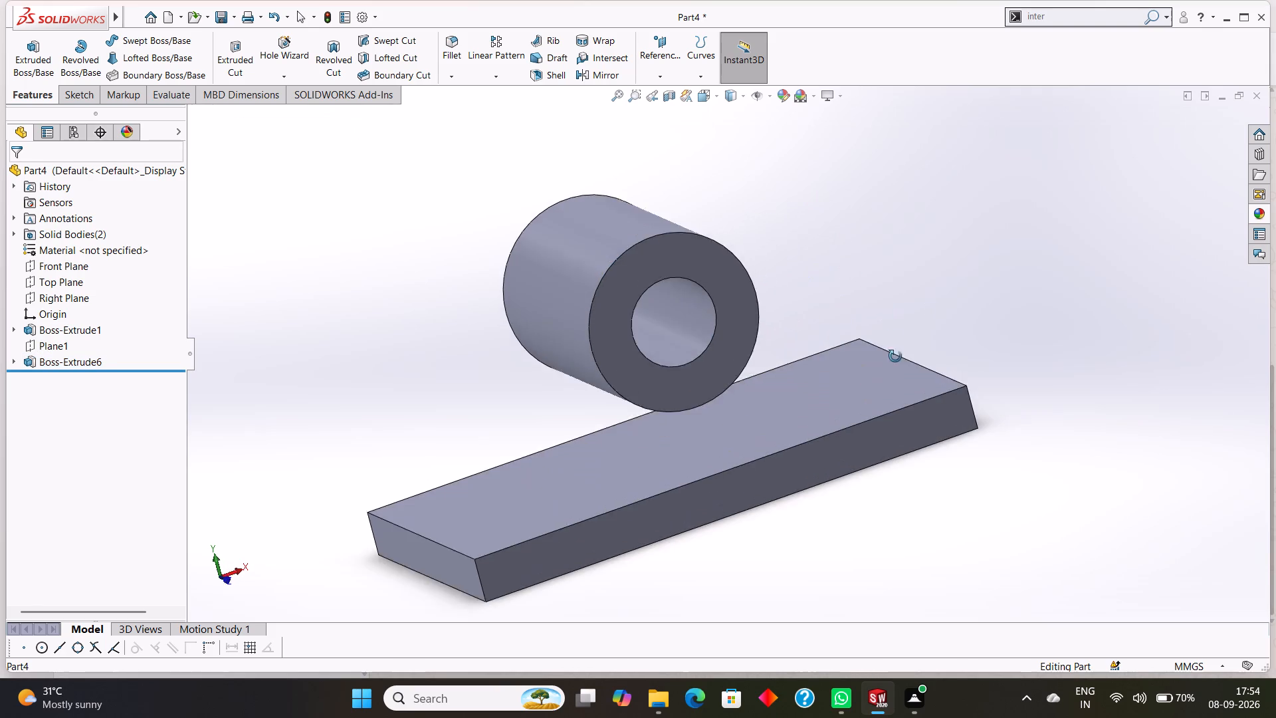
middle_click_drag(895, 356, 897, 372)
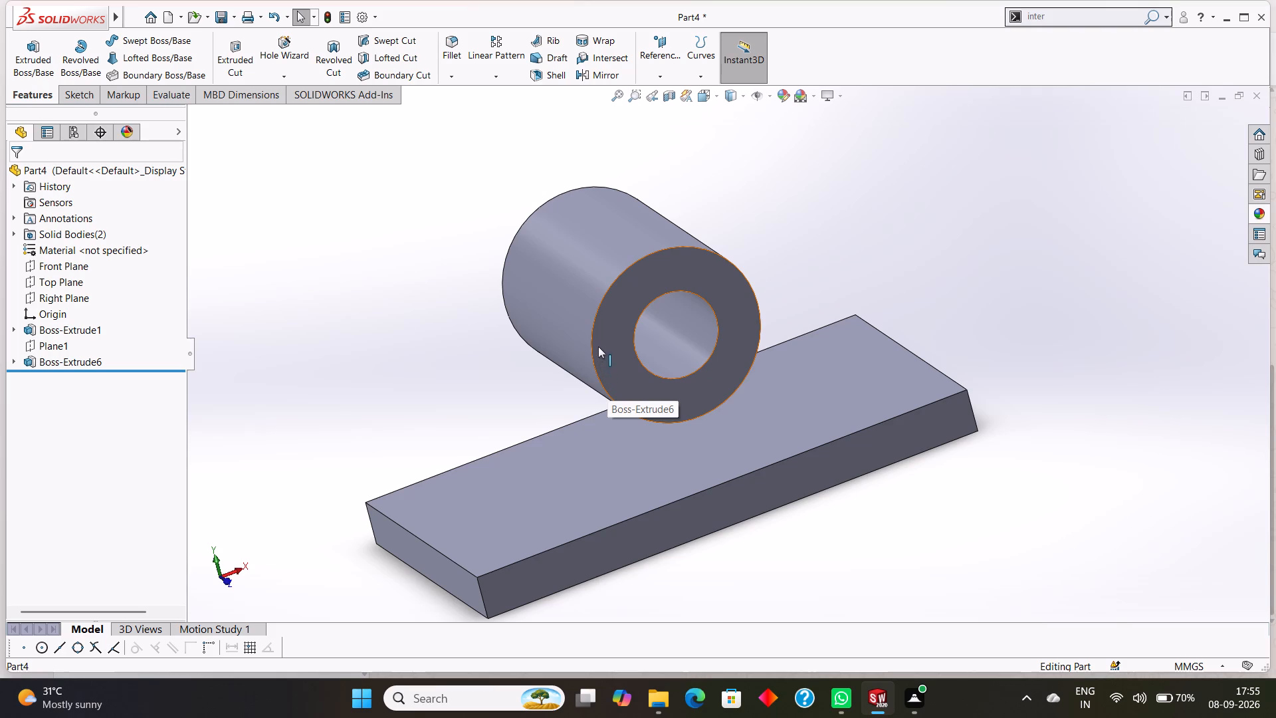
Show Plane1, the reference plane running lengthwise through the base plate.
left_click(32, 96)
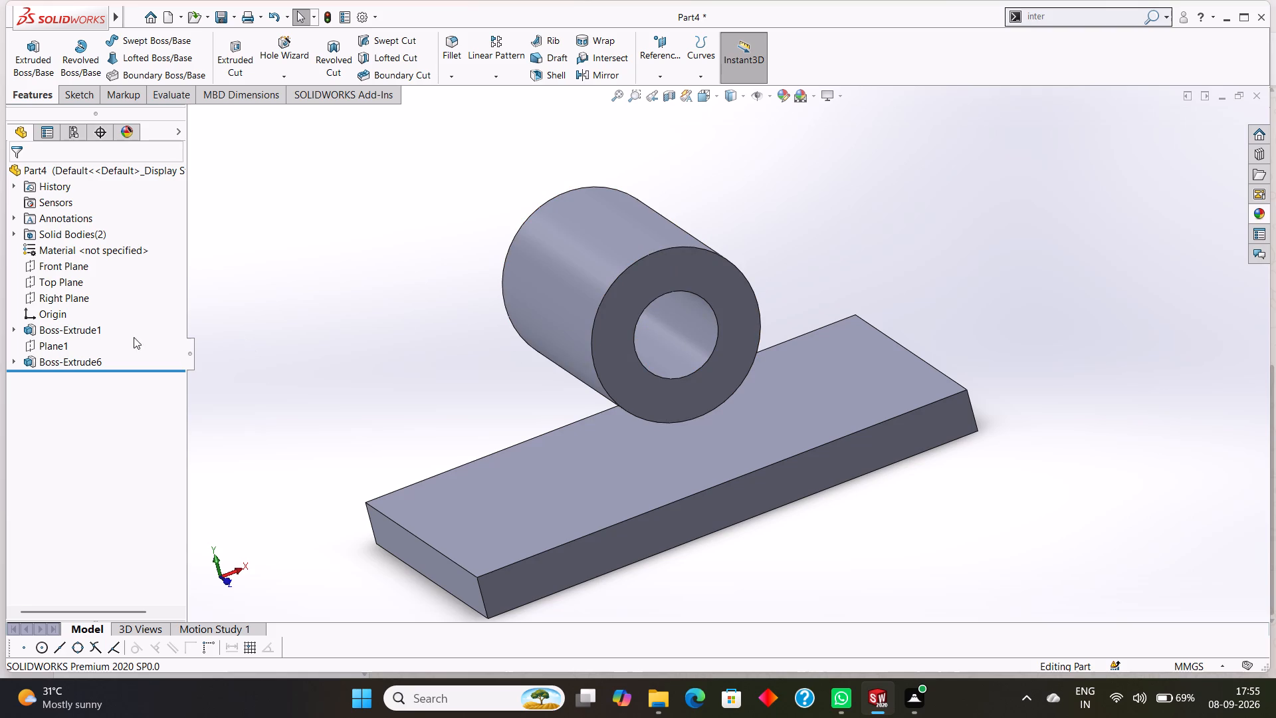
left_click(49, 344)
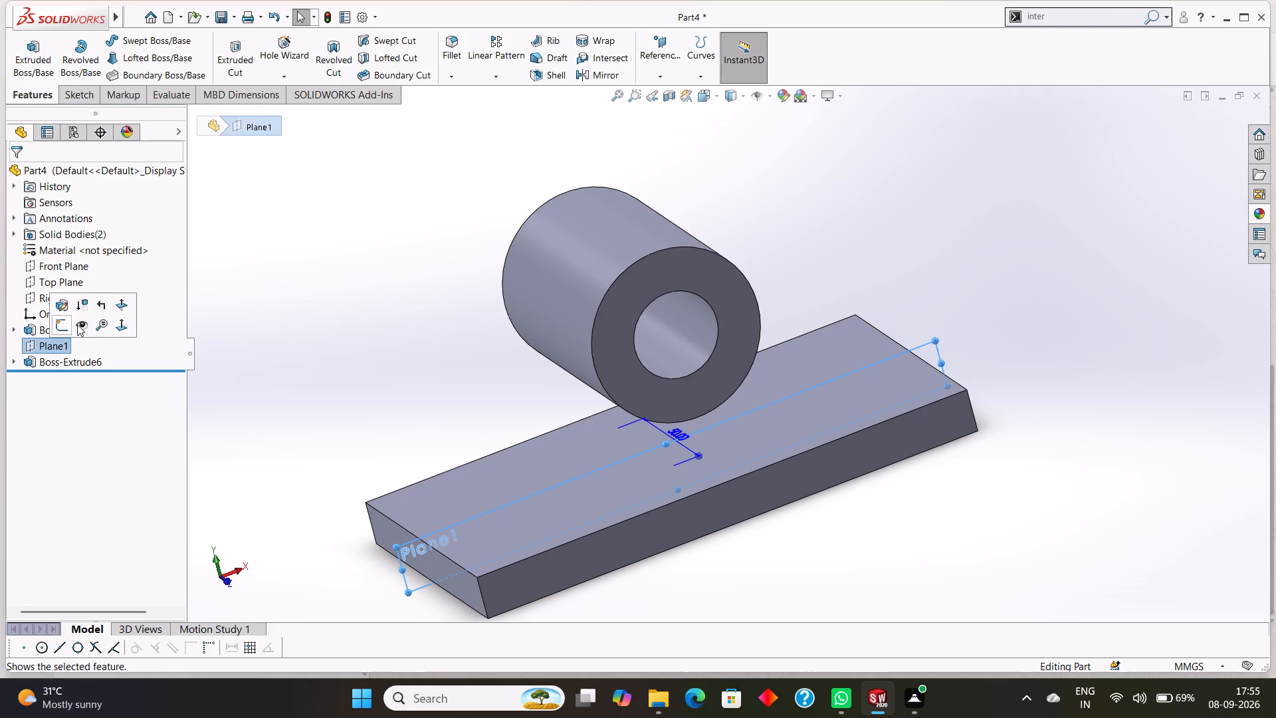
left_click(74, 326)
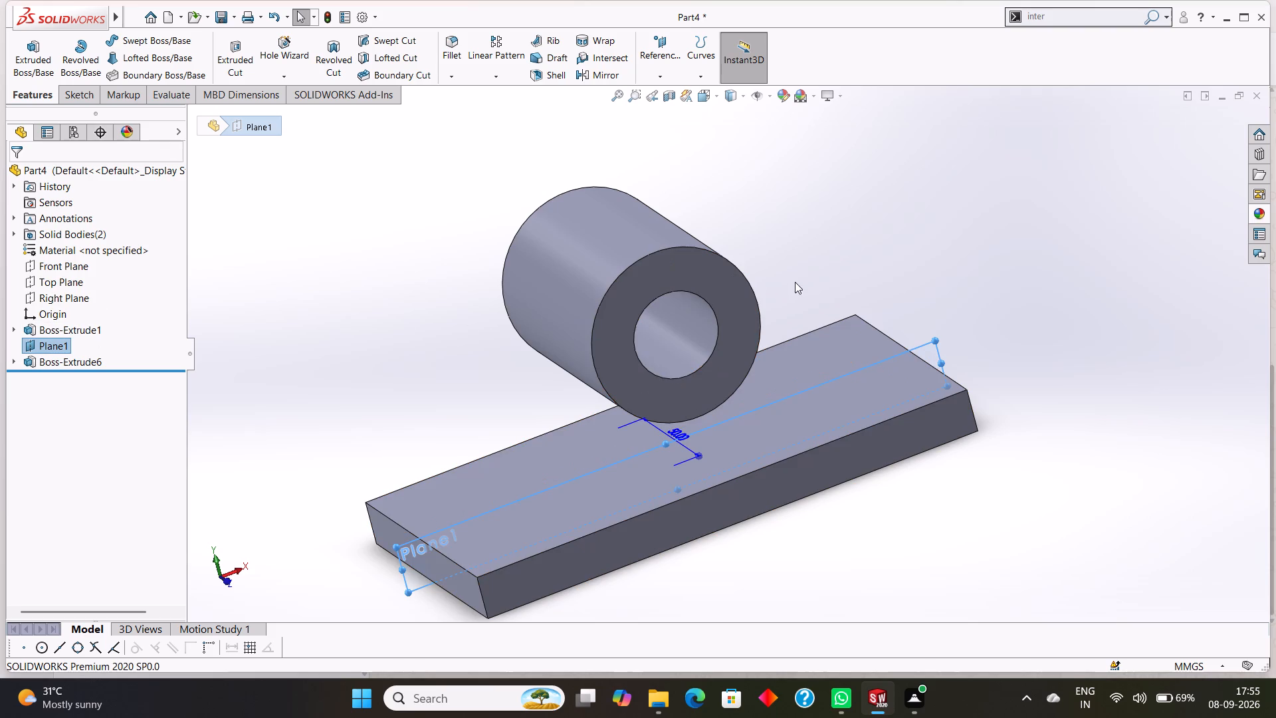
On Plane1, sketch a U-shaped support profile: about 51 mm vertical lines from the cylinder's sides, joined by a 60 mm line on the plate's top.
middle_click_drag(795, 280, 751, 260)
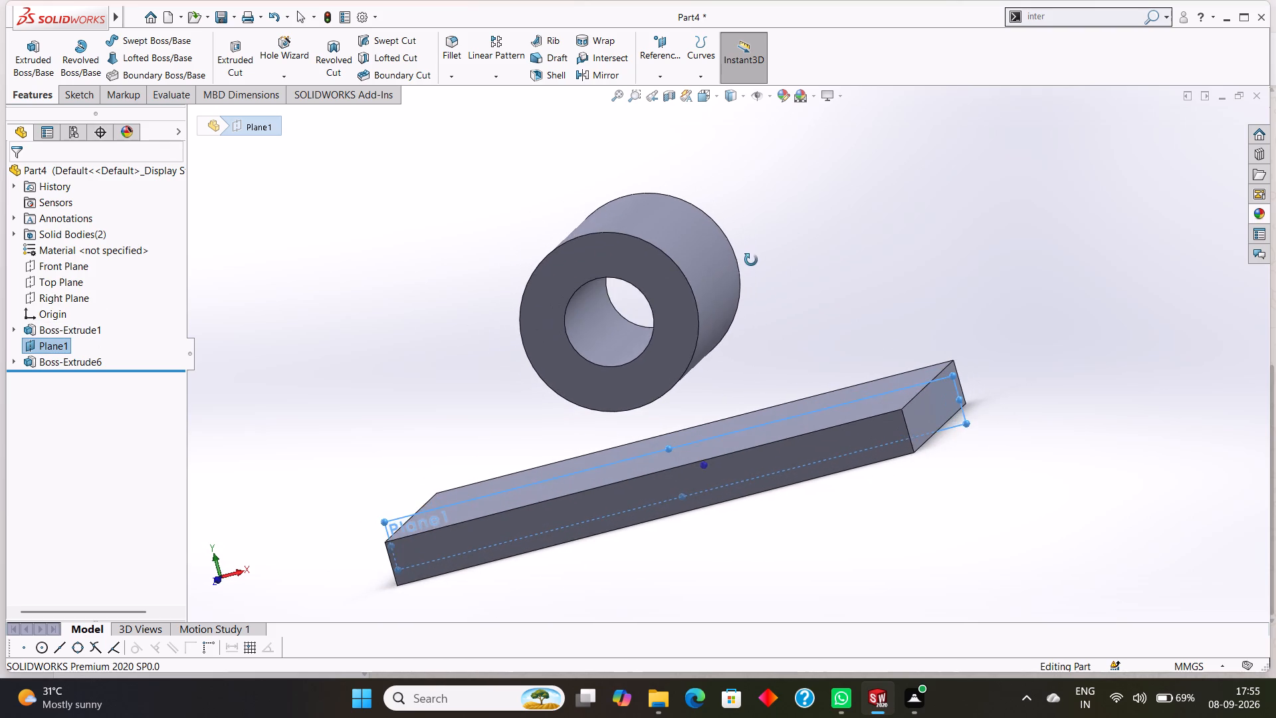
middle_click_drag(751, 260, 748, 257)
left_click(736, 428)
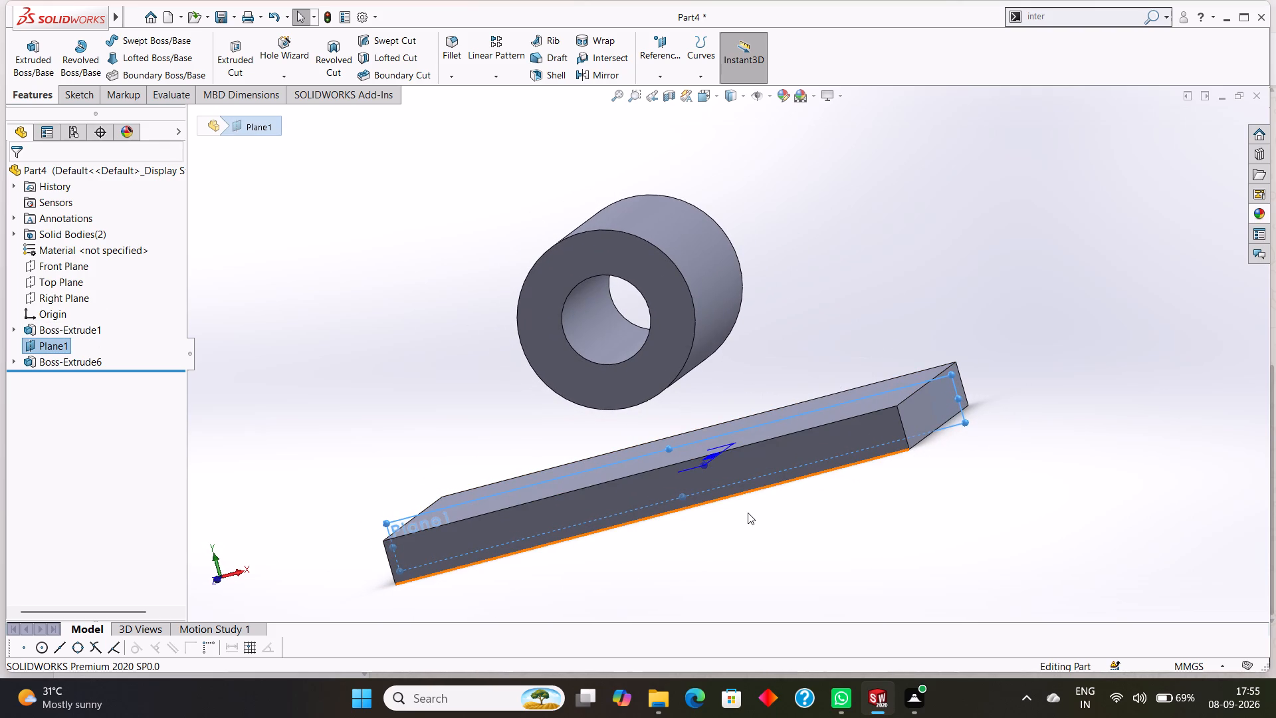
key("ctrl+8")
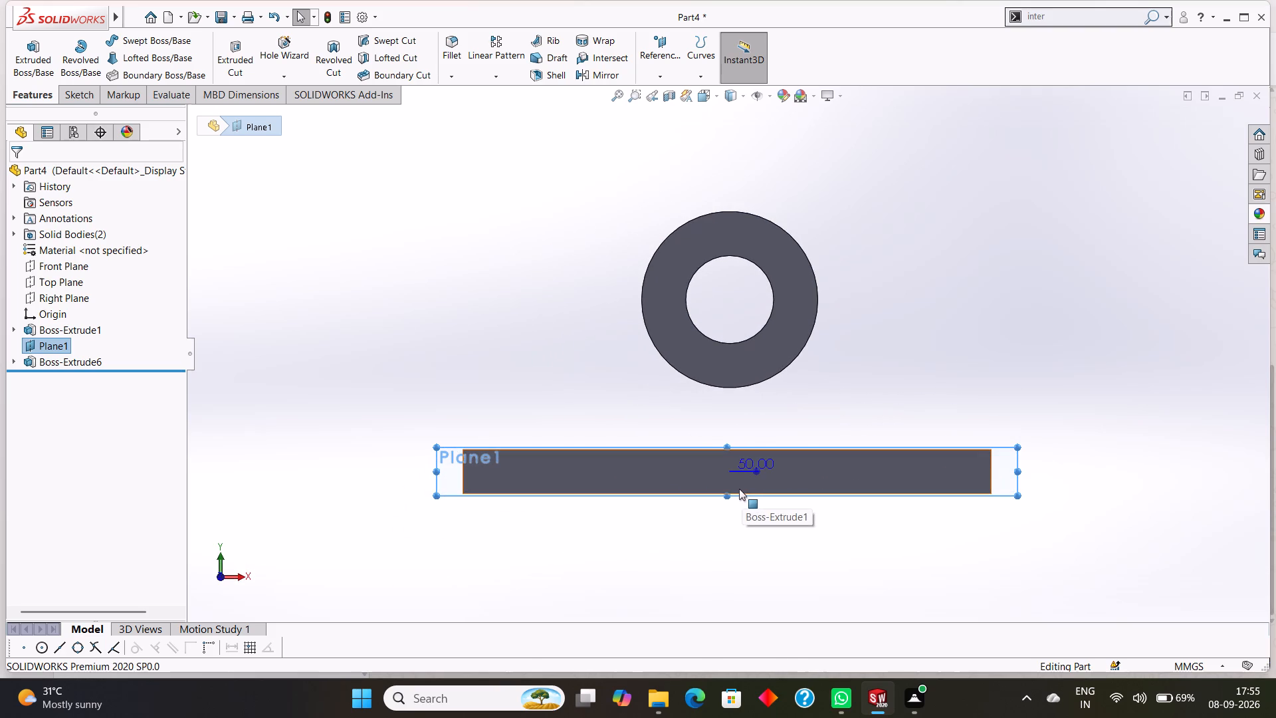
left_click(56, 360)
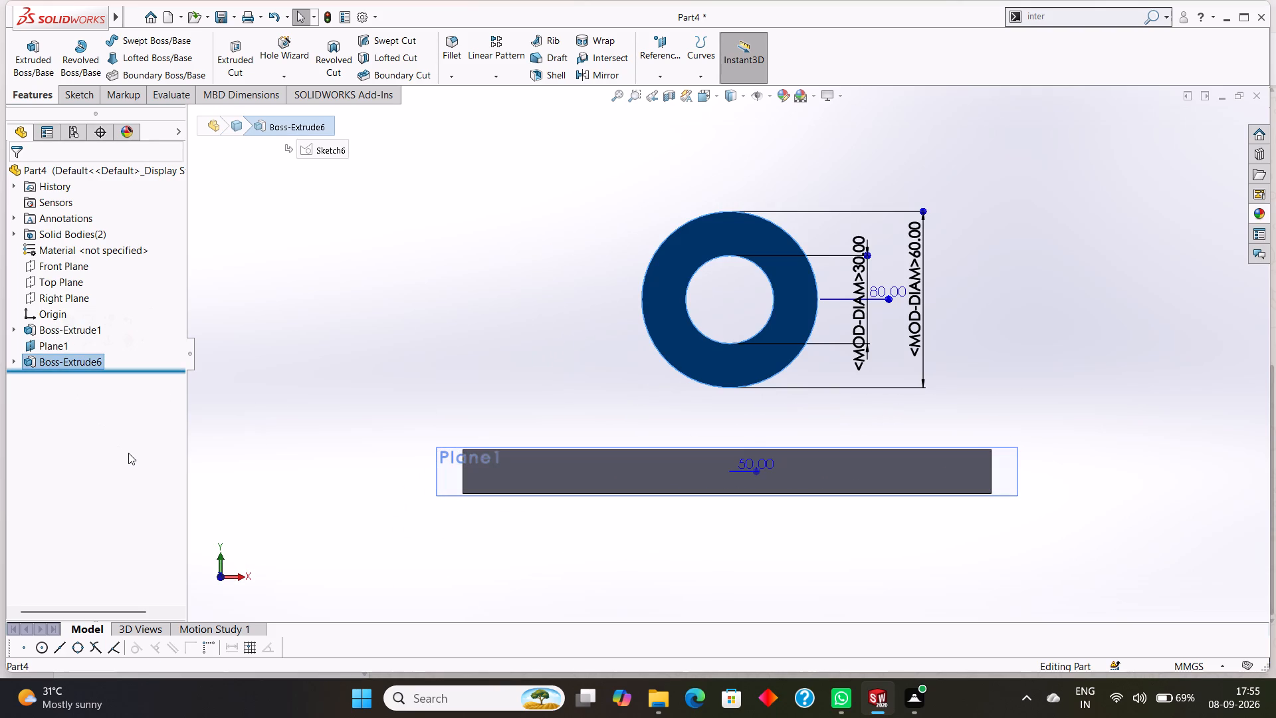
key("Escape")
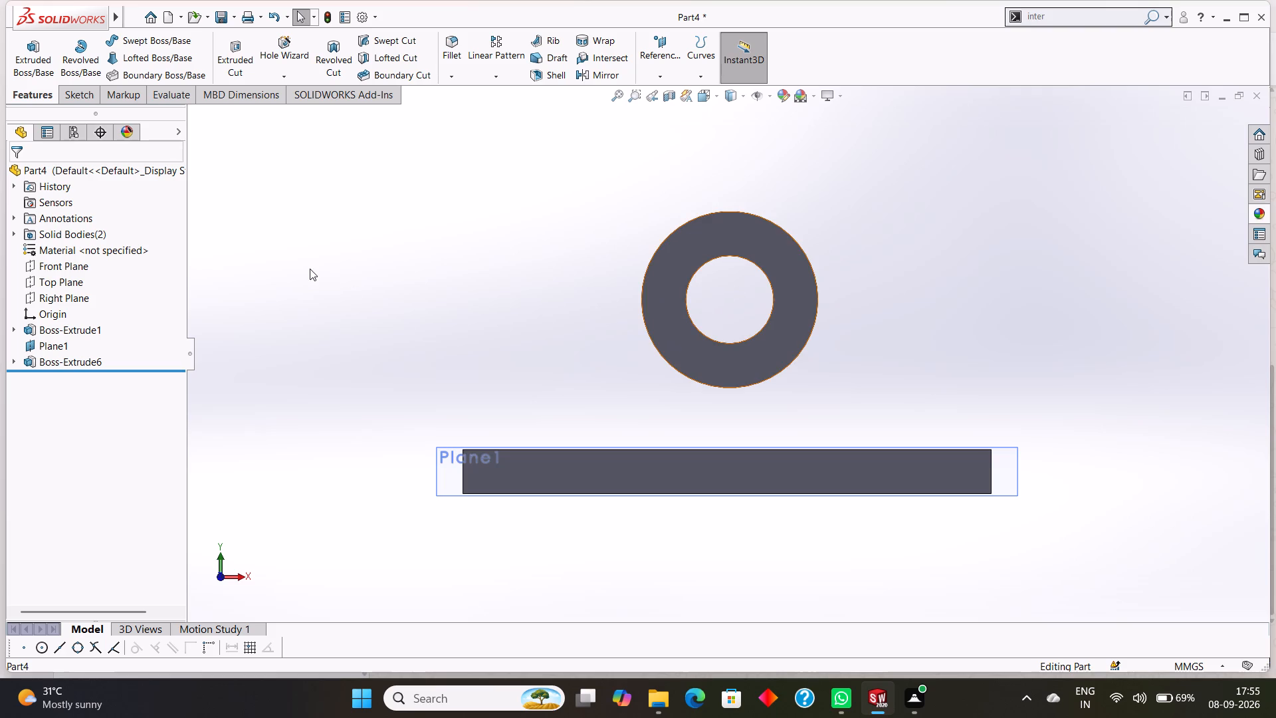
left_click(615, 446)
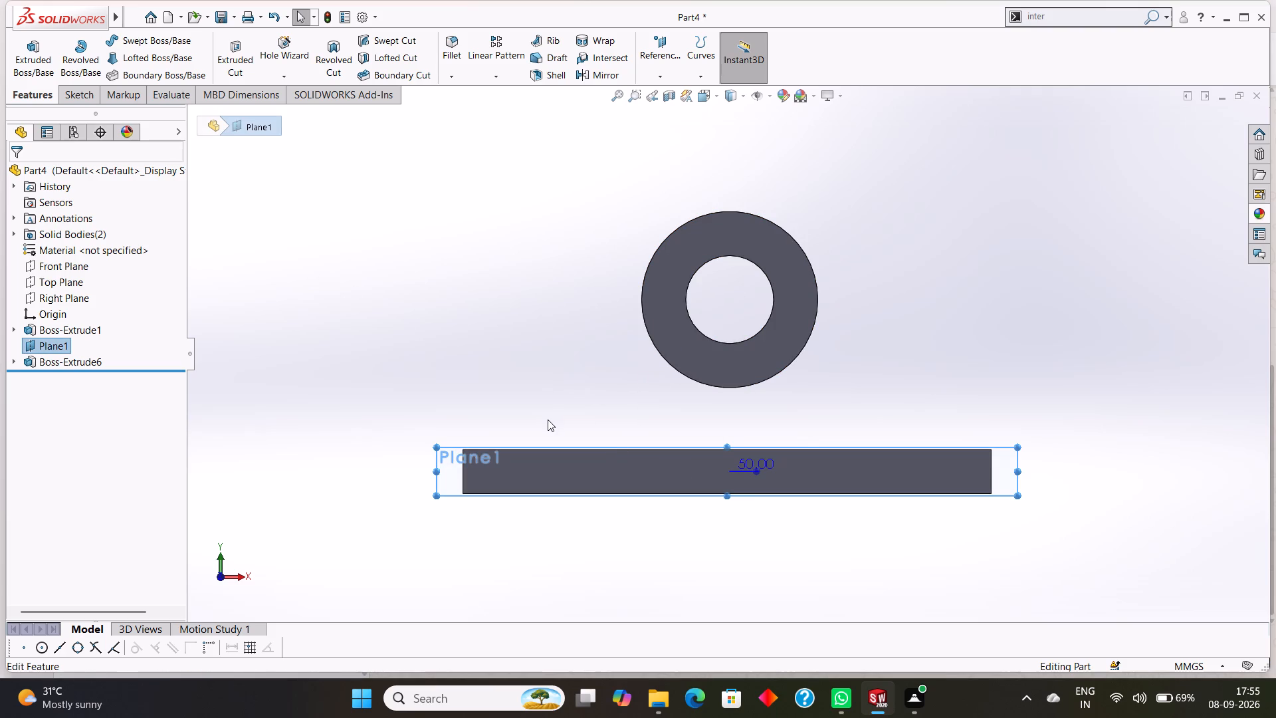
key("ctrl+8")
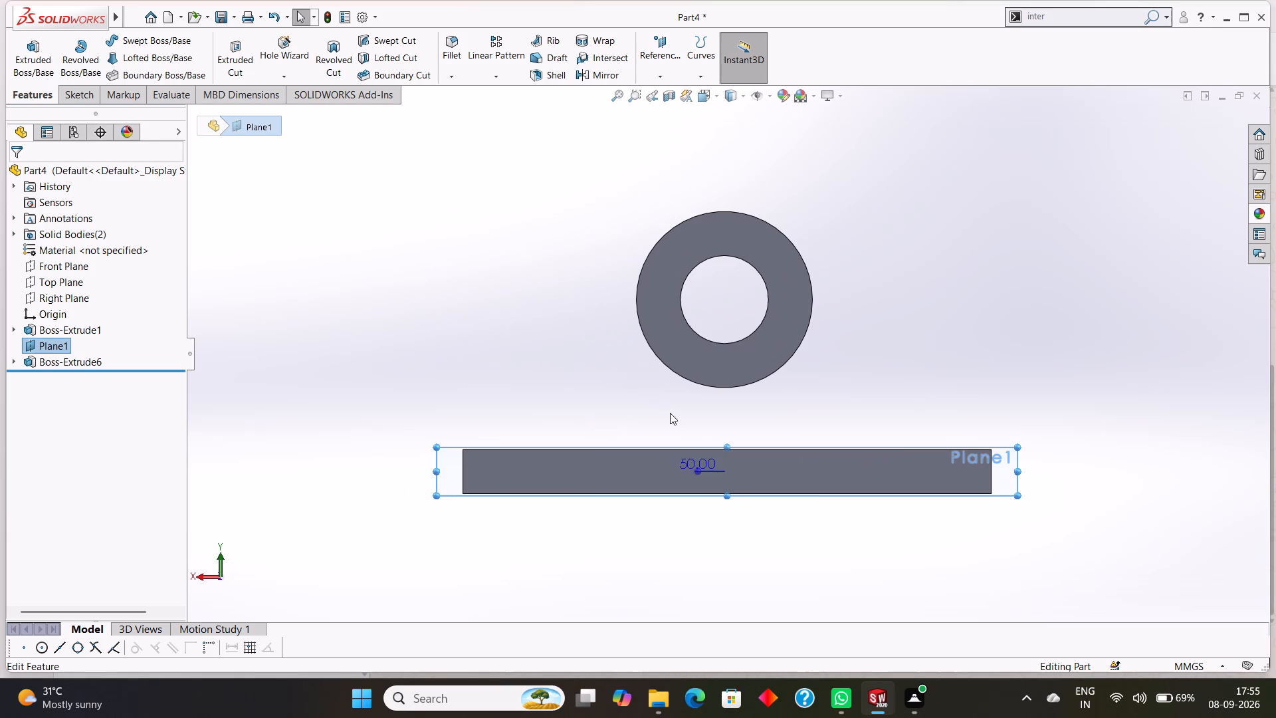
key("ctrl+8")
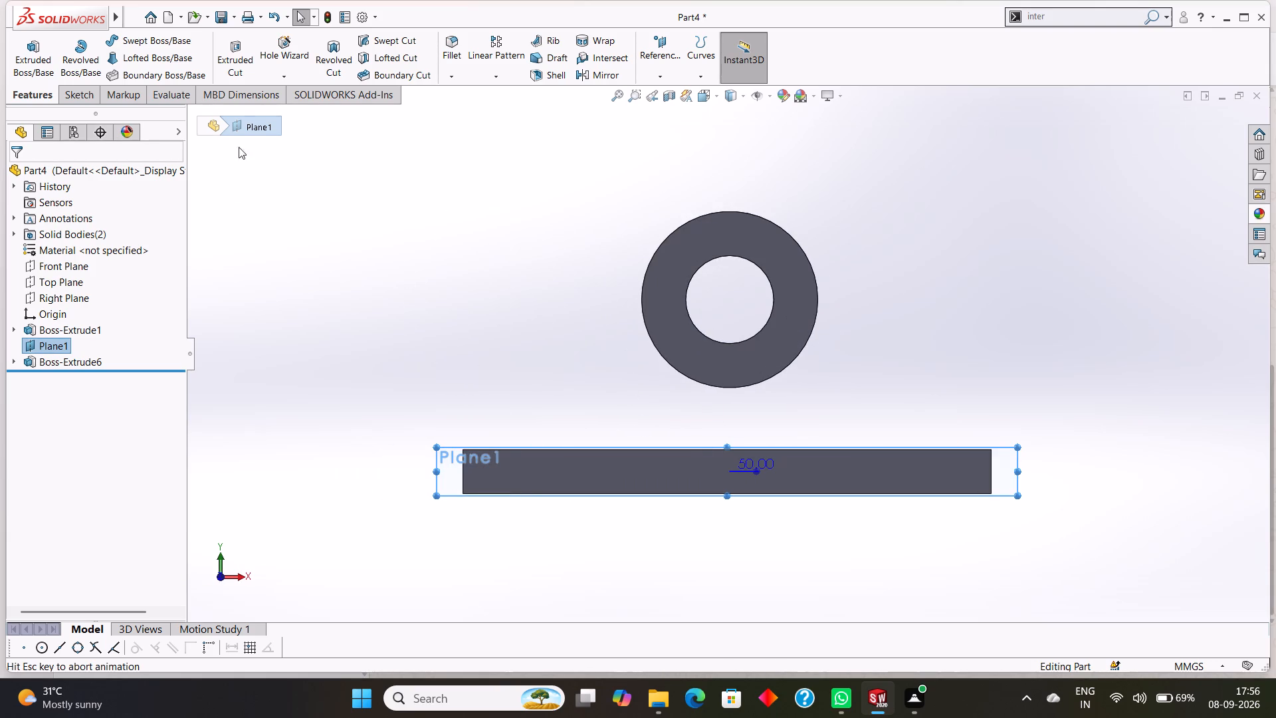
left_click(87, 90)
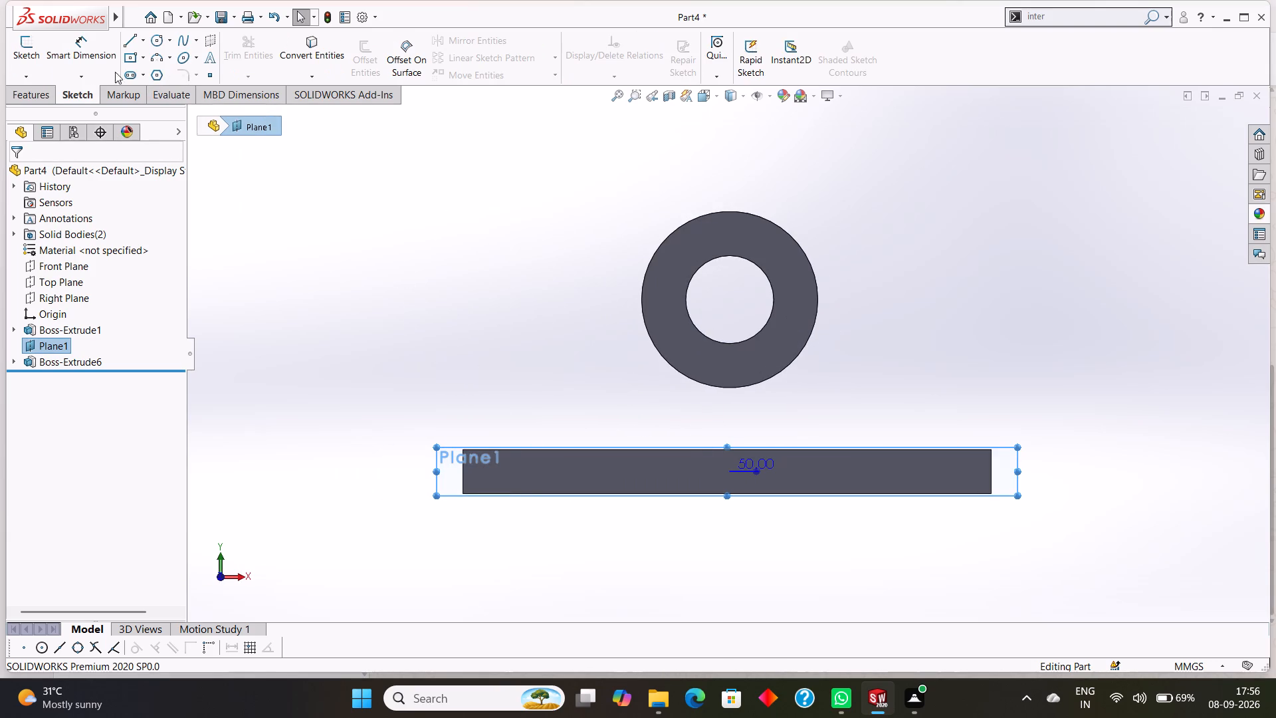
left_click(132, 42)
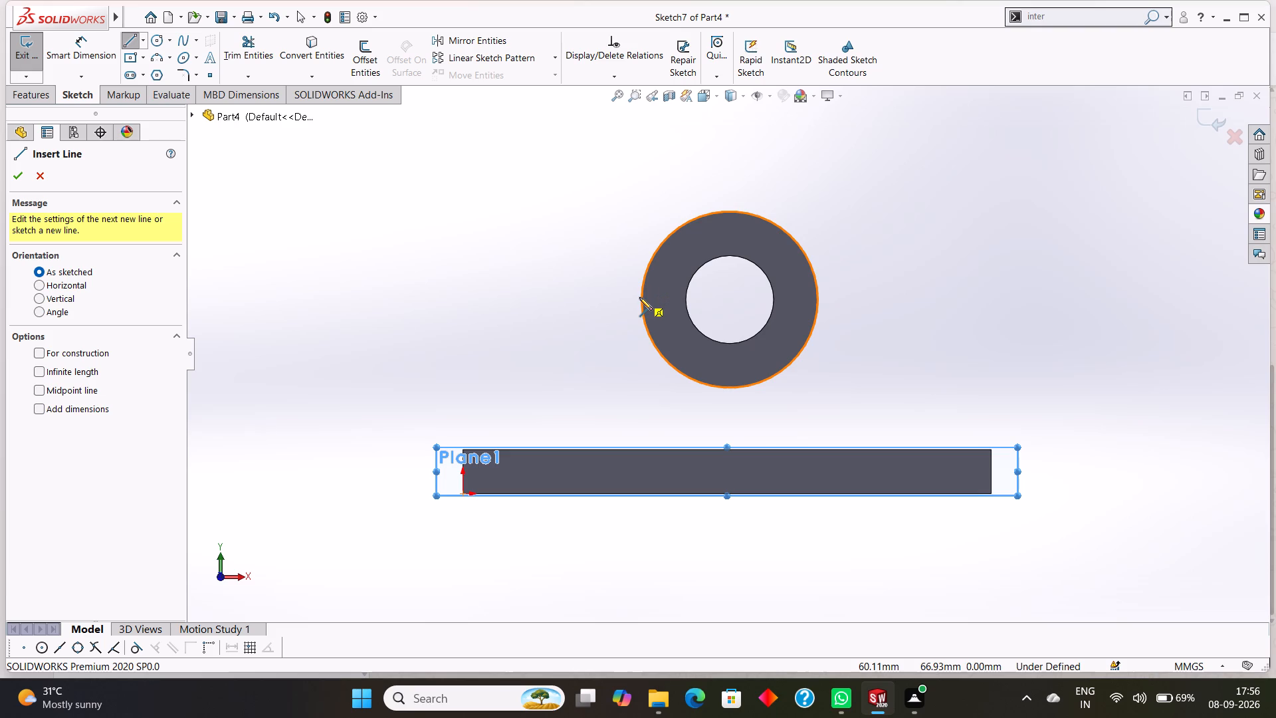
left_click(641, 300)
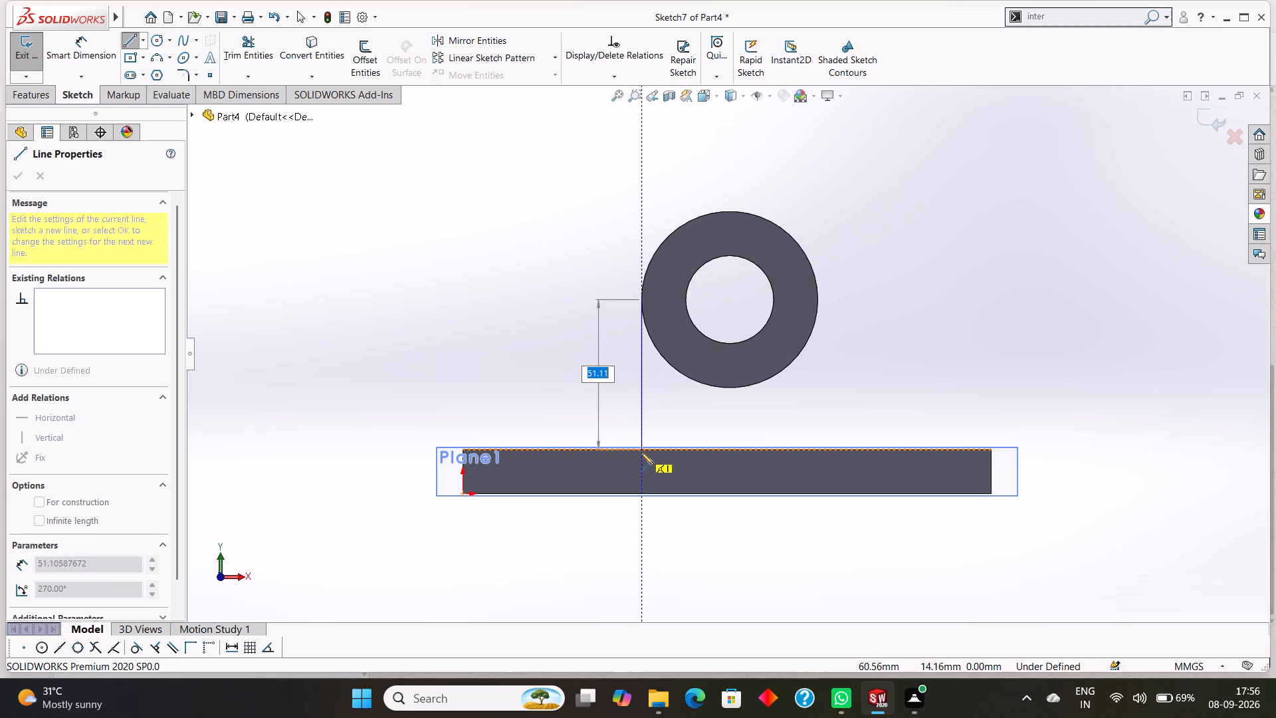
left_click(641, 453)
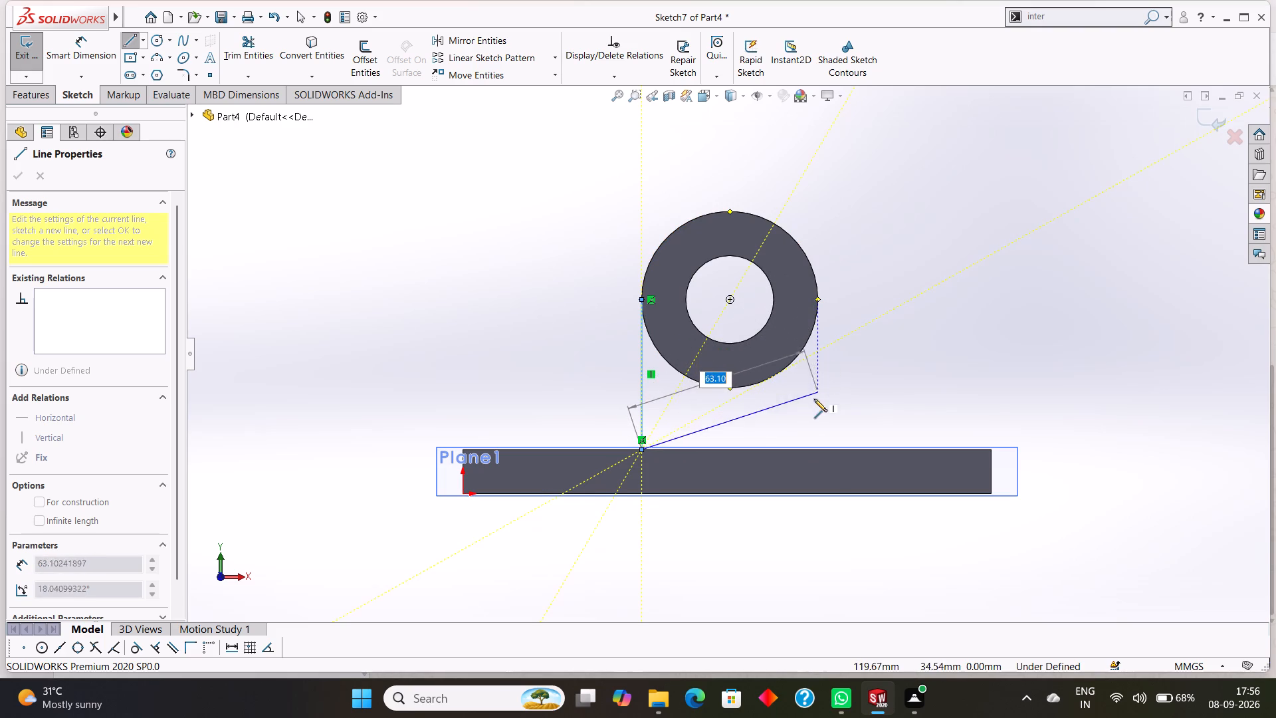
left_click(819, 451)
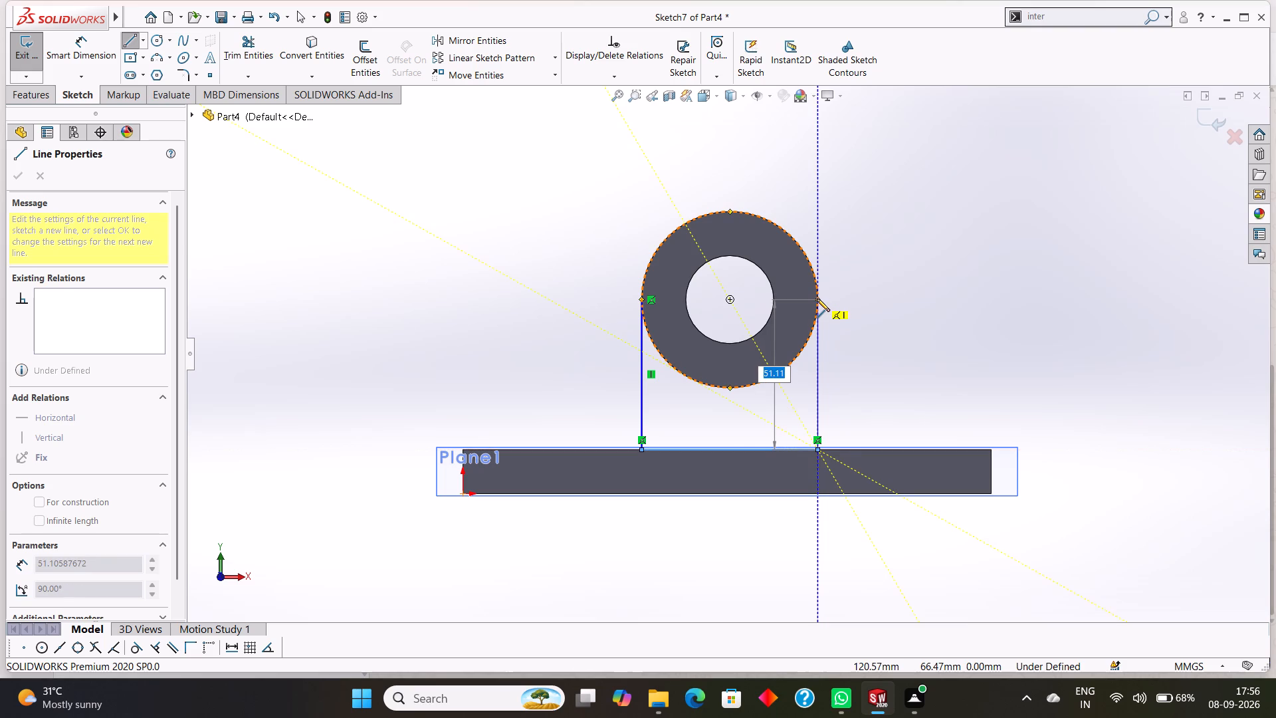
left_click(817, 299)
right_click(863, 301)
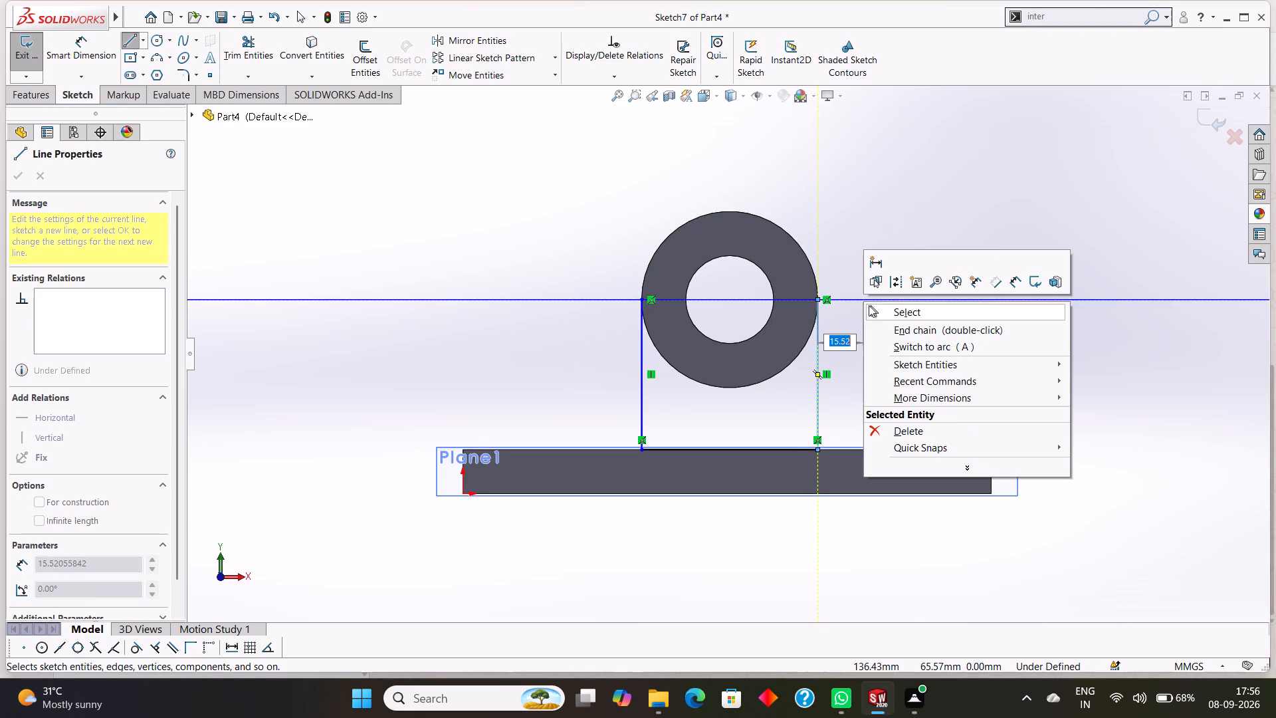
left_click(874, 308)
Start an Extruded Boss from the open support profile, accept closing the sketch with model edges along the cylinder's underside, and cancel the extrusion.
middle_click_drag(940, 330, 887, 401)
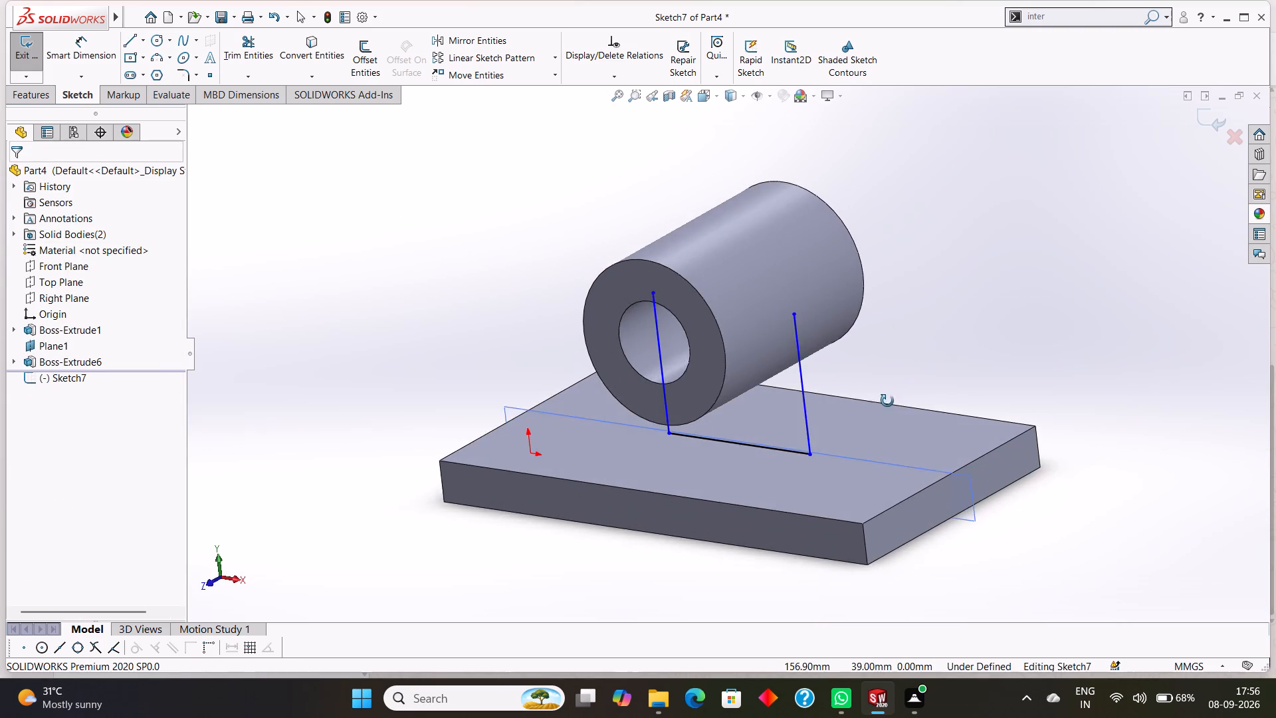
middle_click_drag(887, 401, 950, 429)
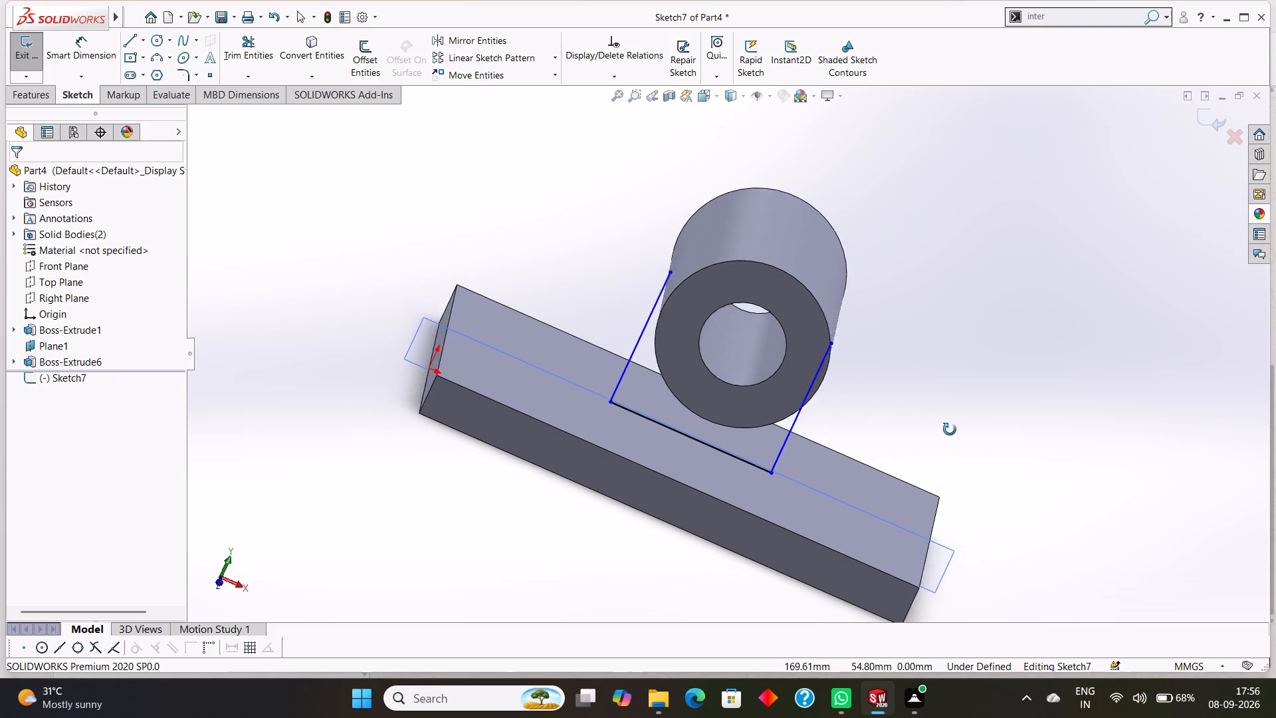
middle_click_drag(950, 429, 946, 419)
middle_click_drag(938, 414, 938, 400)
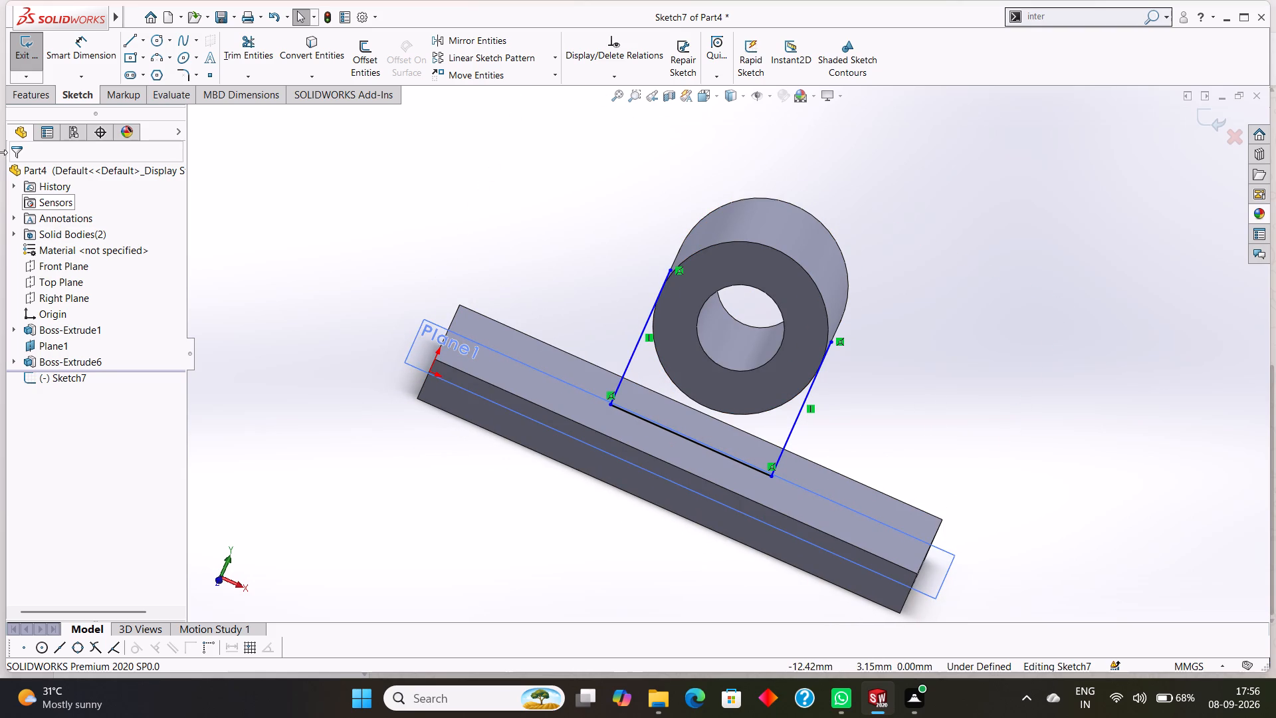
left_click(23, 98)
left_click(37, 66)
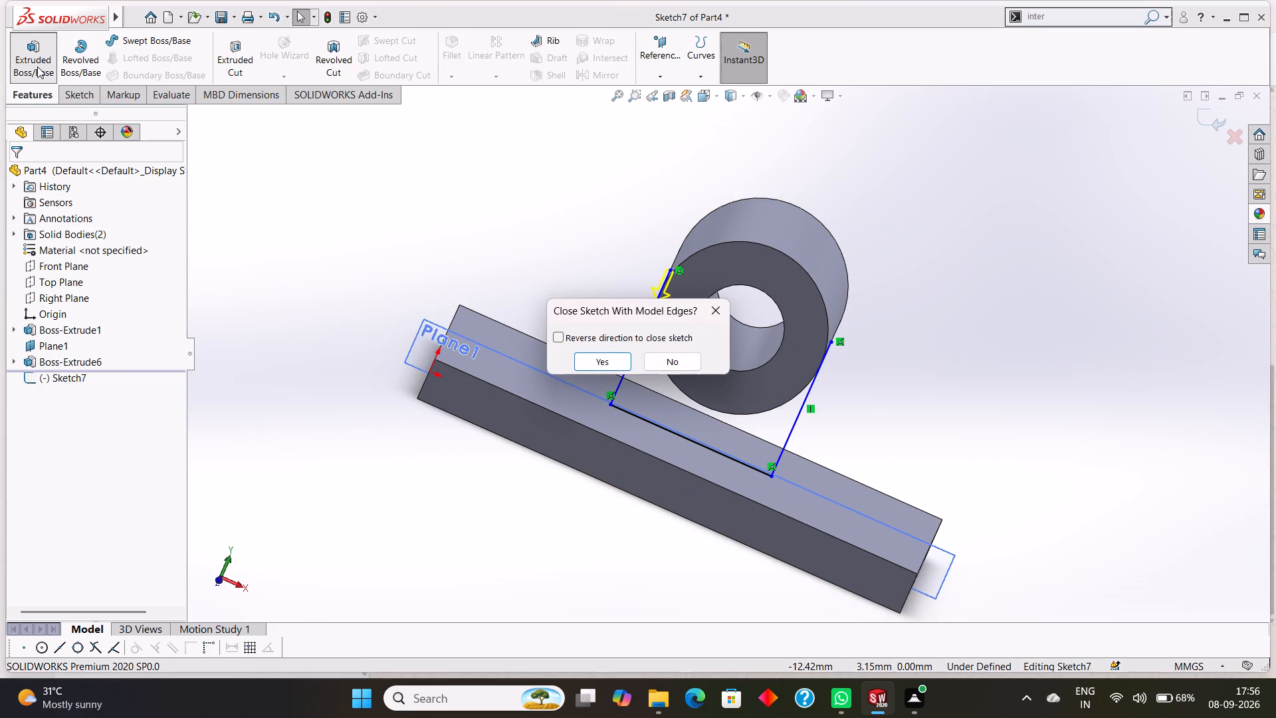
left_click(619, 357)
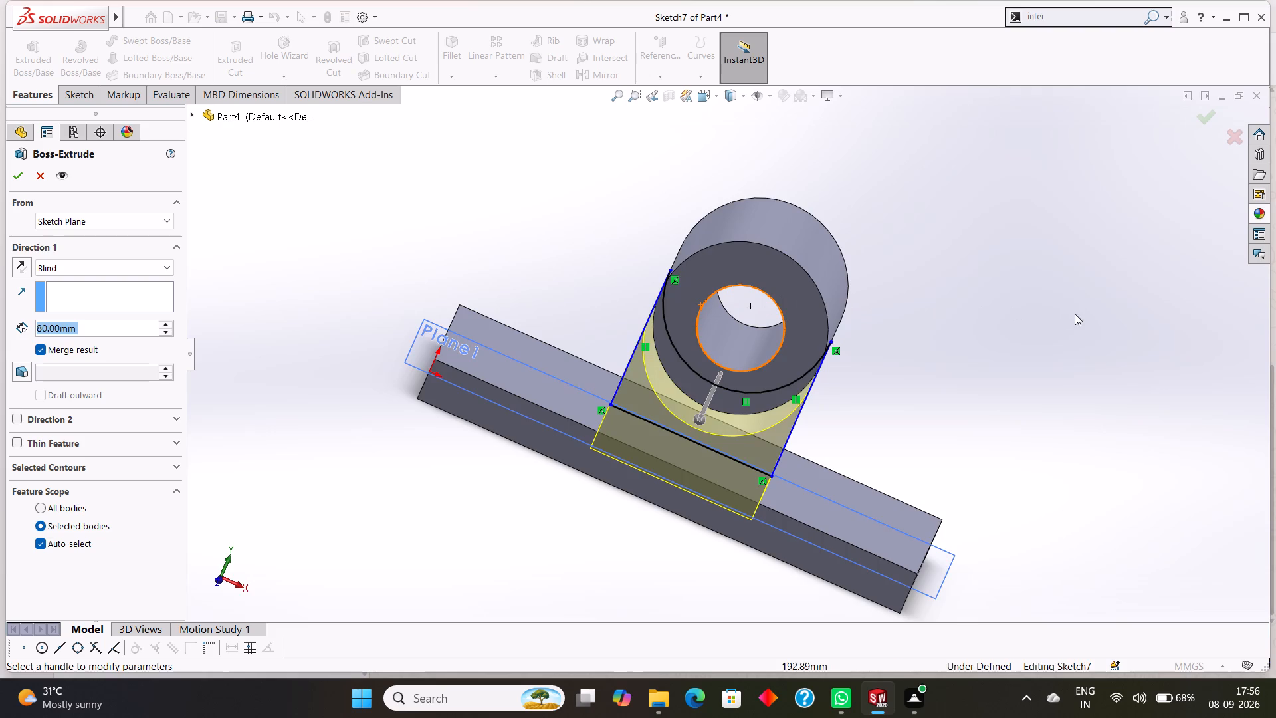
middle_click_drag(1075, 314, 996, 316)
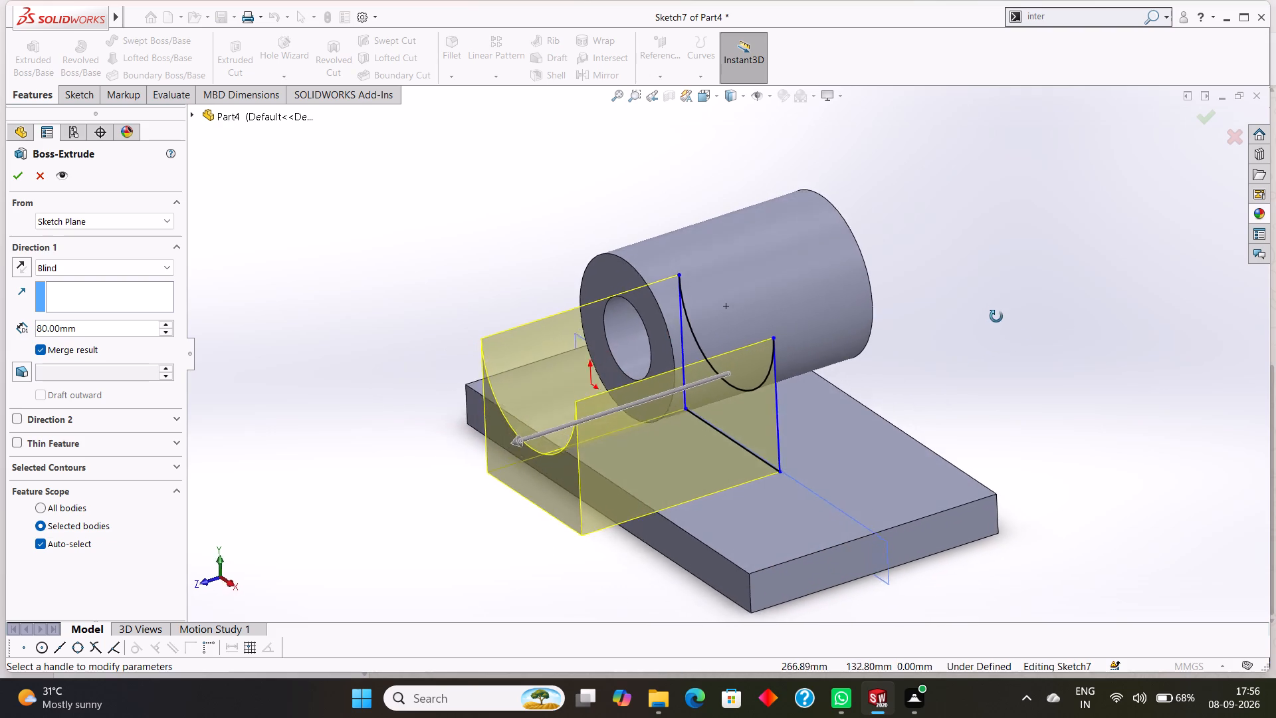
middle_click_drag(996, 316, 1037, 304)
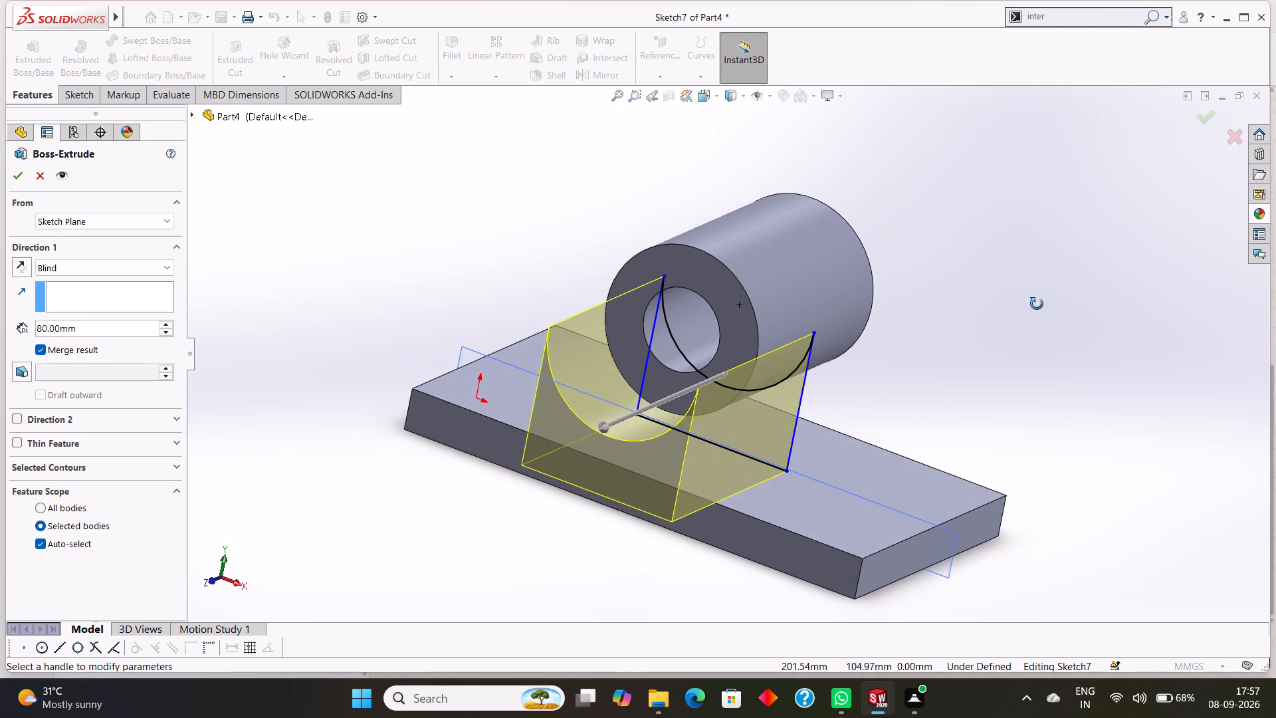
middle_click_drag(1037, 304, 1042, 298)
key("Escape")
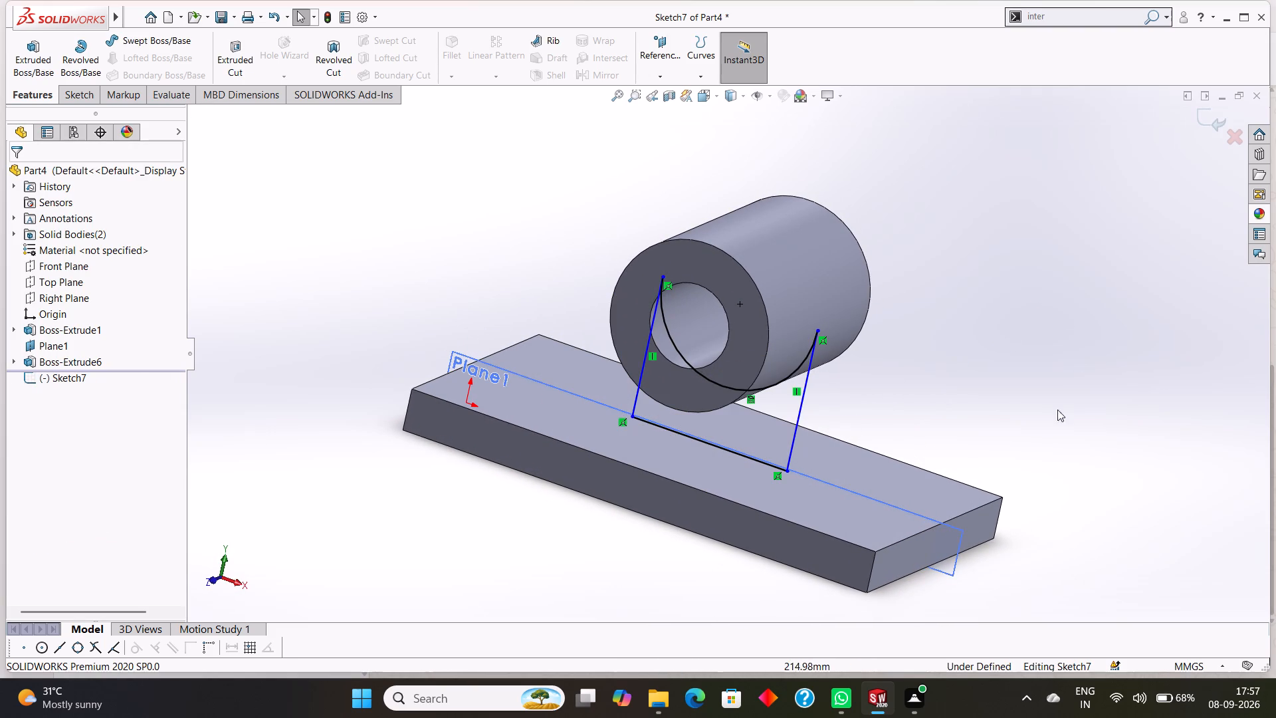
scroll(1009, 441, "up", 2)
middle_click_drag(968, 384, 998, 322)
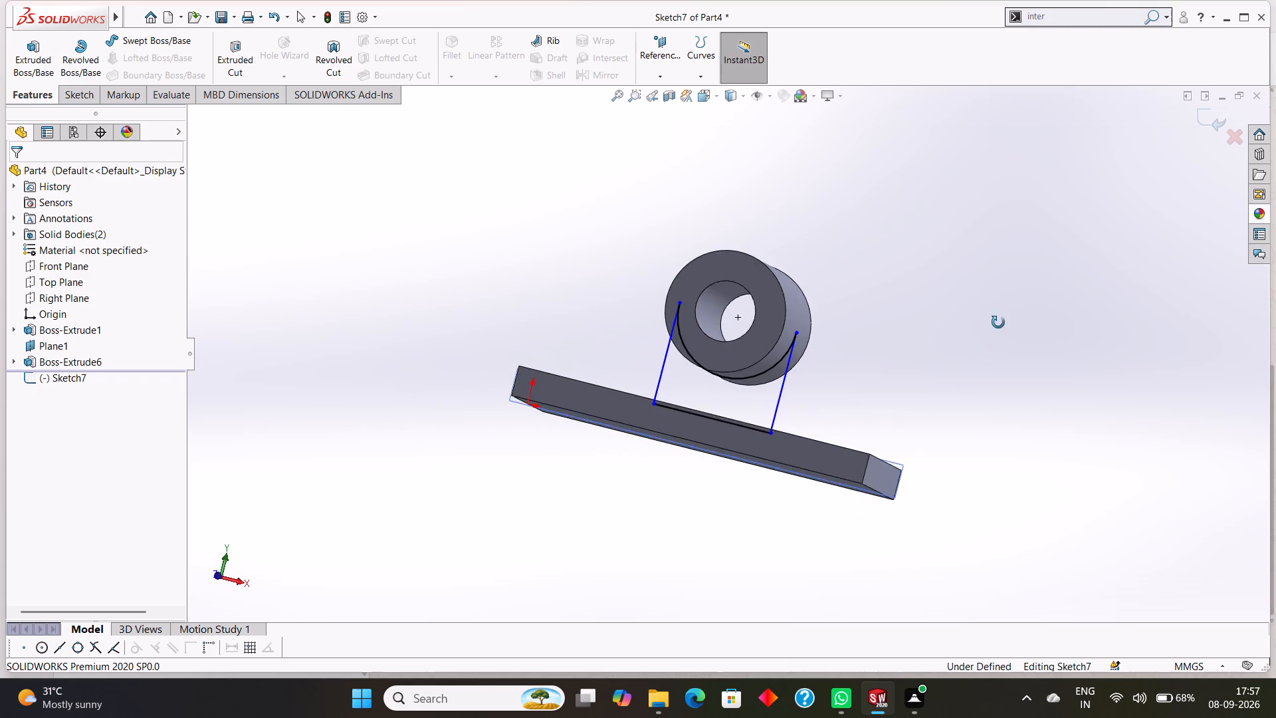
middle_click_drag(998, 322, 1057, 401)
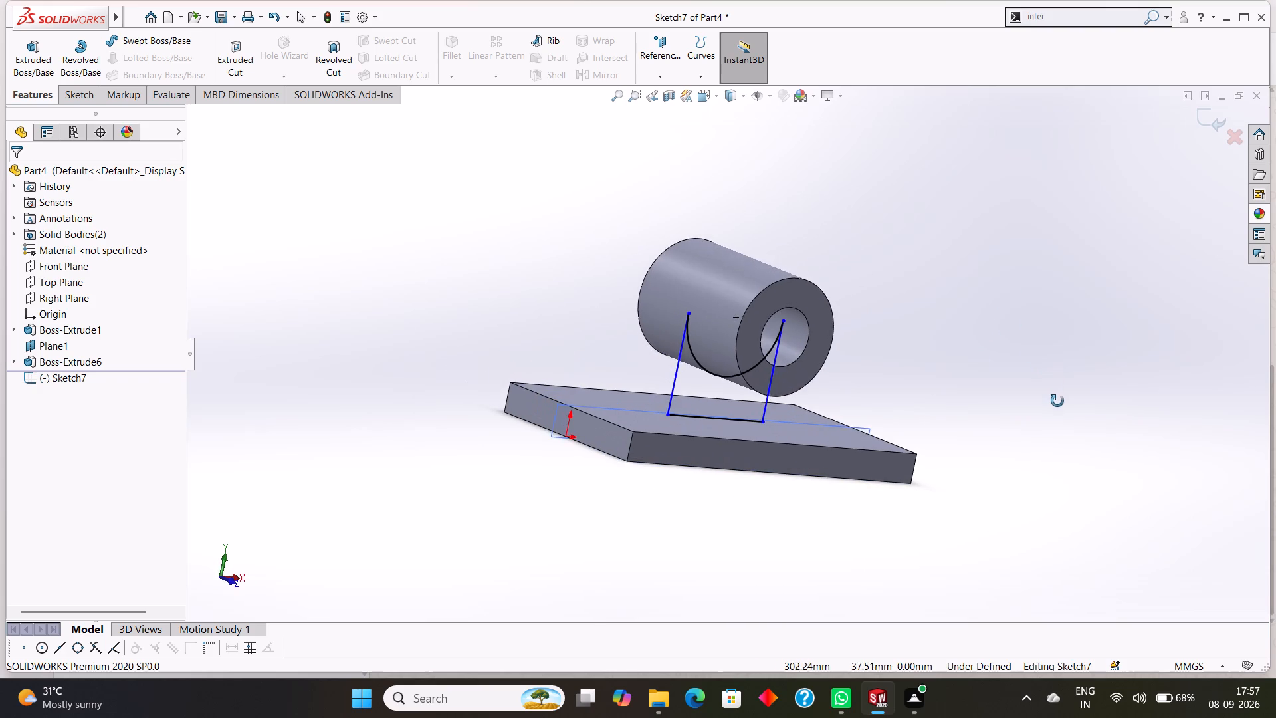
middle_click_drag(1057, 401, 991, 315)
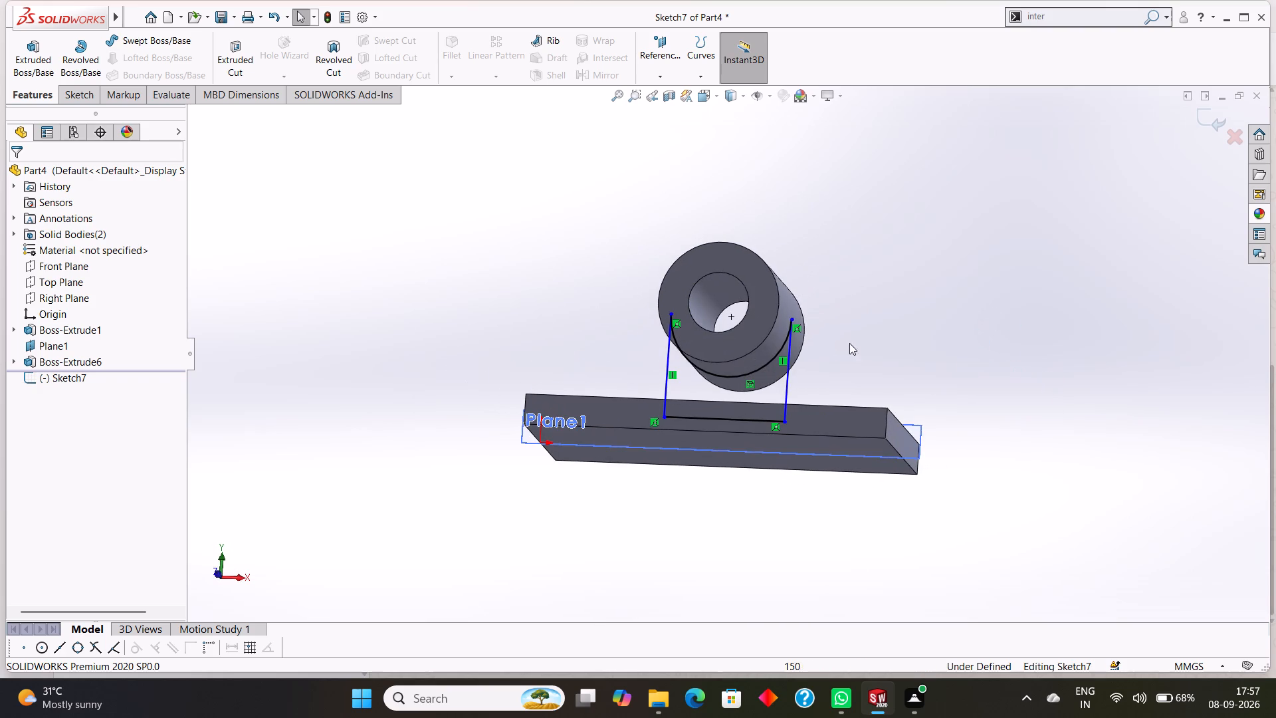
Delete the 30 mm radius arc along the cylinder's underside from the support sketch.
left_click(781, 350)
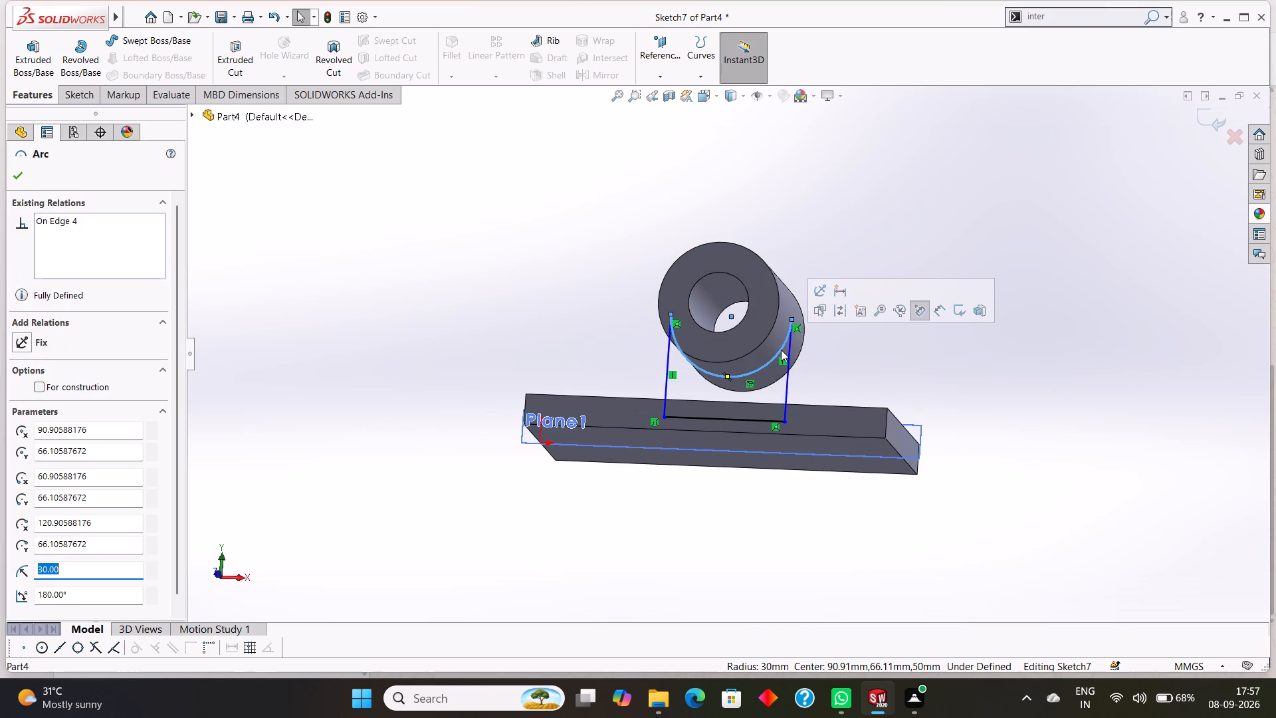
right_click(781, 350)
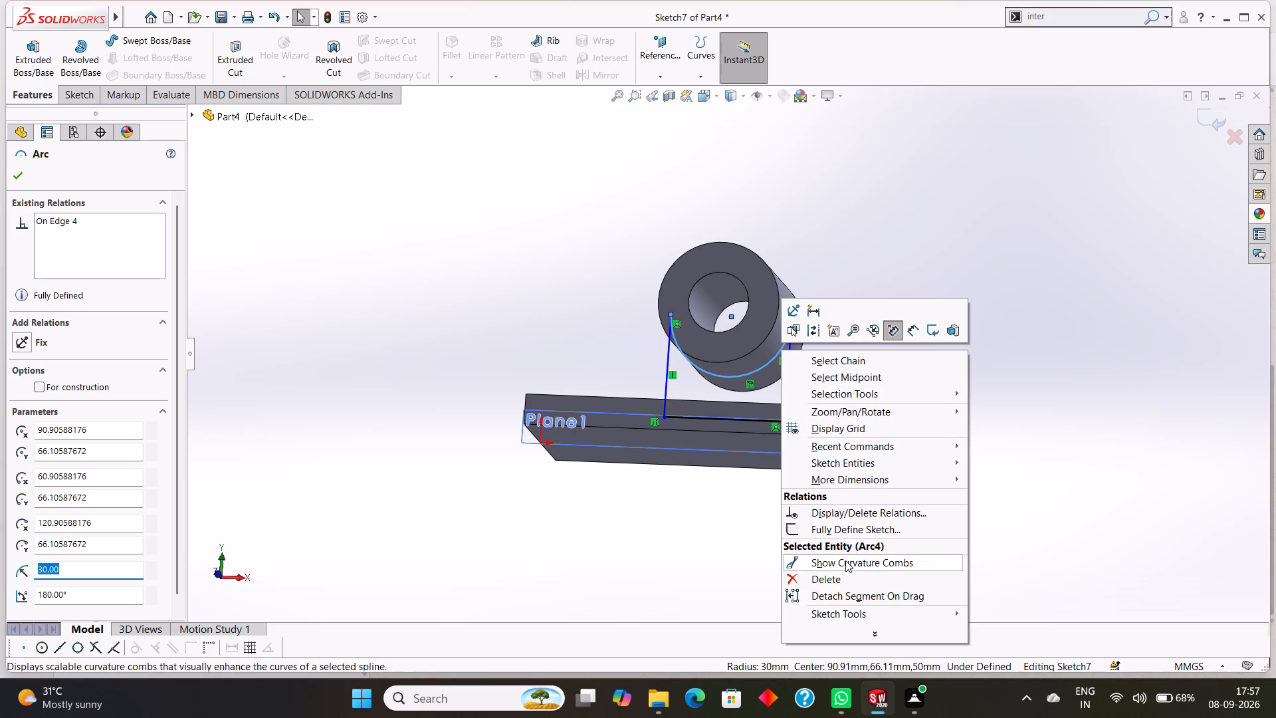
left_click(843, 576)
Close the support profile with a 60 mm horizontal line joining the upper endpoints of its two vertical lines.
middle_click_drag(893, 337, 901, 337)
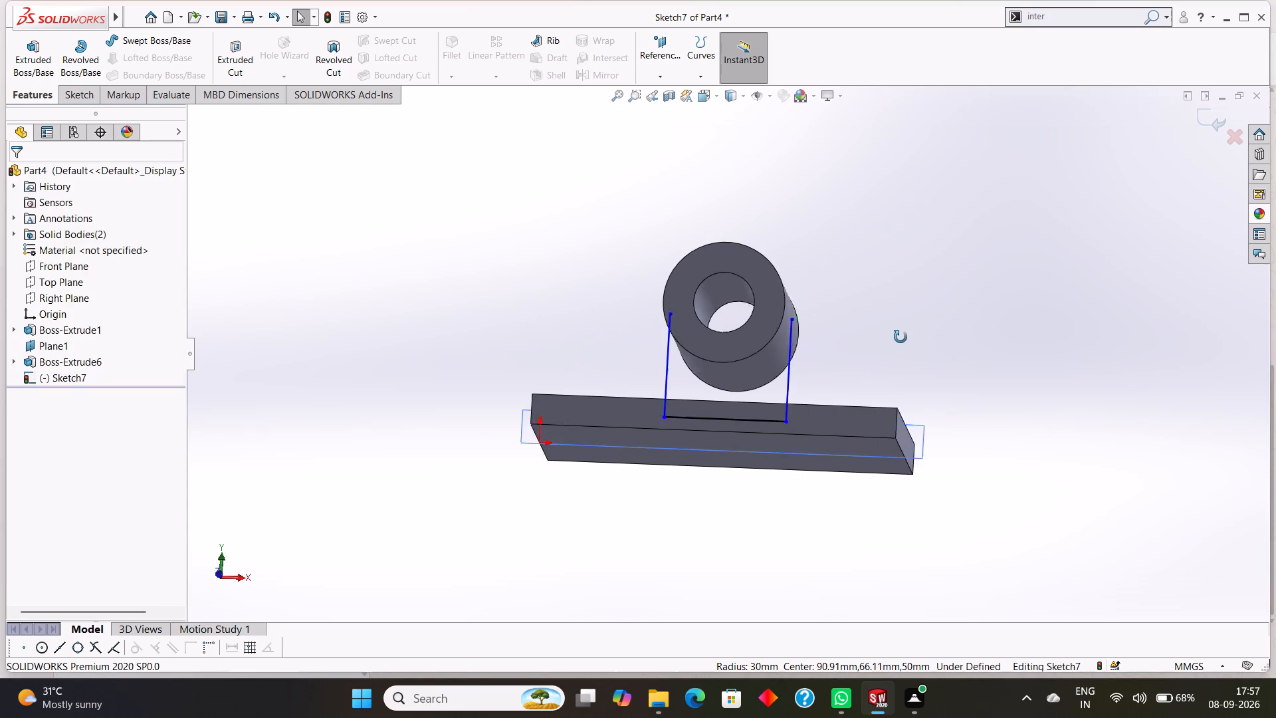
middle_click_drag(901, 337, 919, 409)
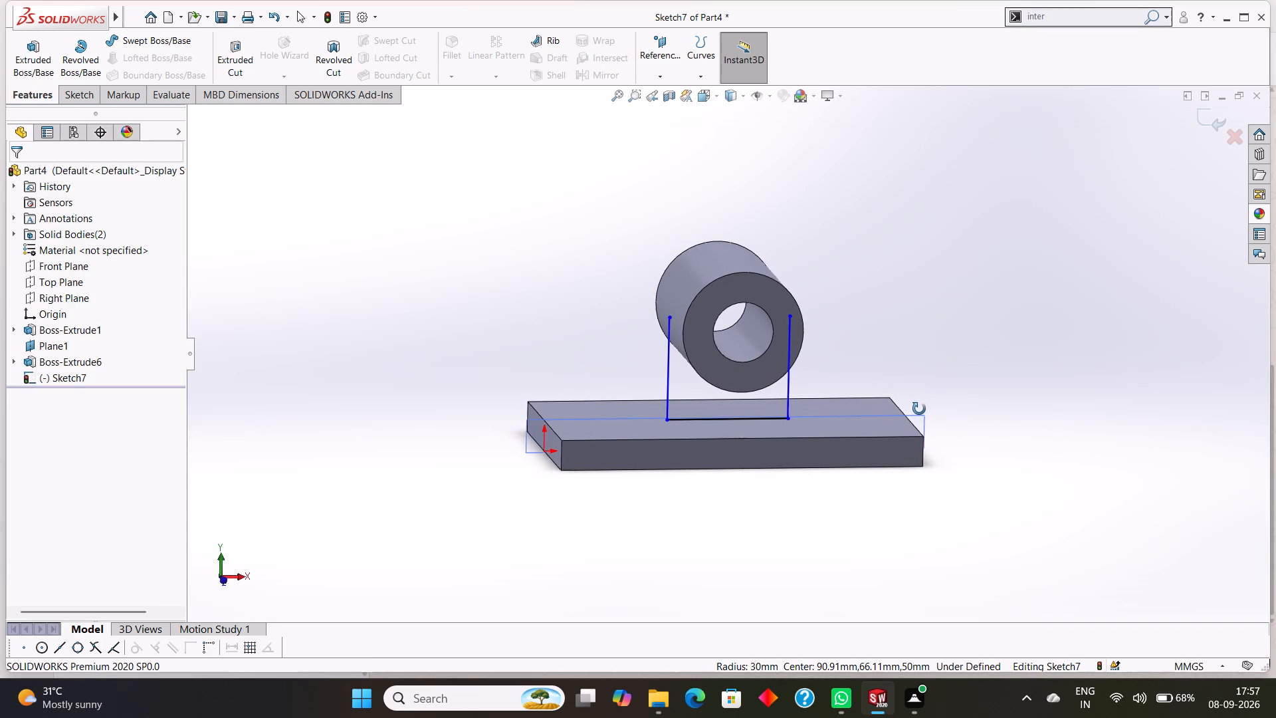
middle_click_drag(919, 409, 914, 406)
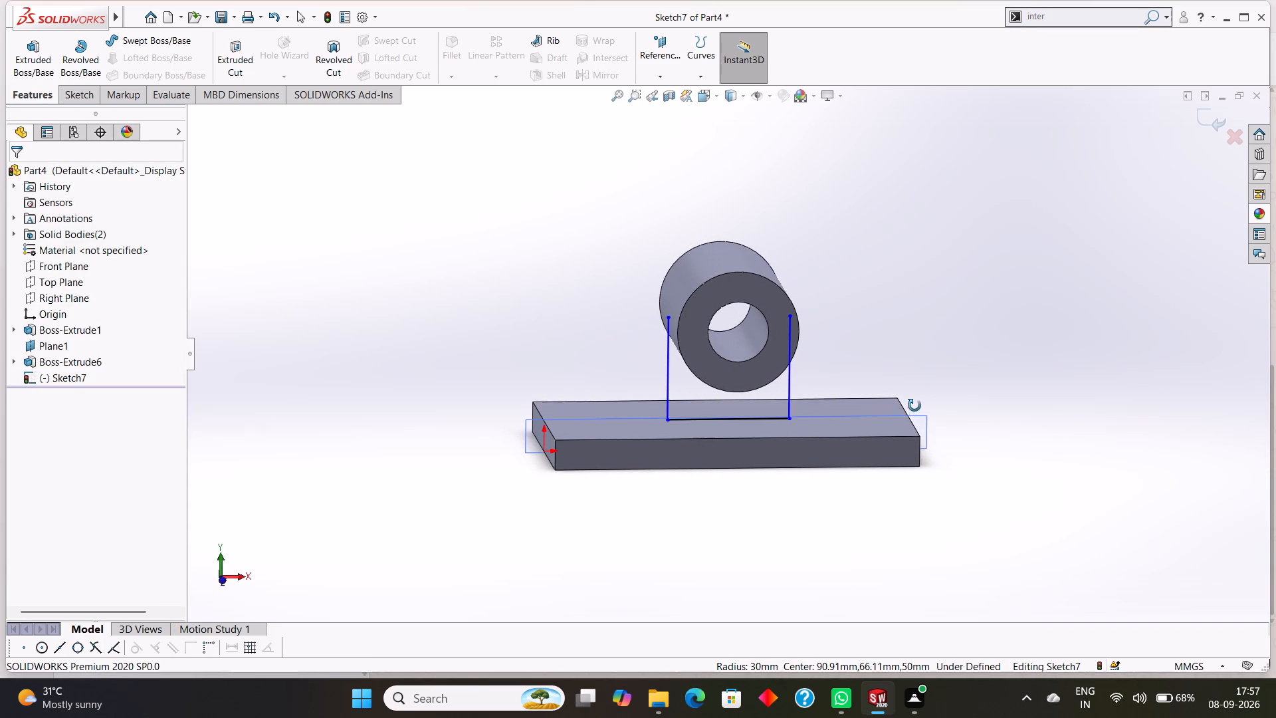
middle_click_drag(914, 406, 911, 366)
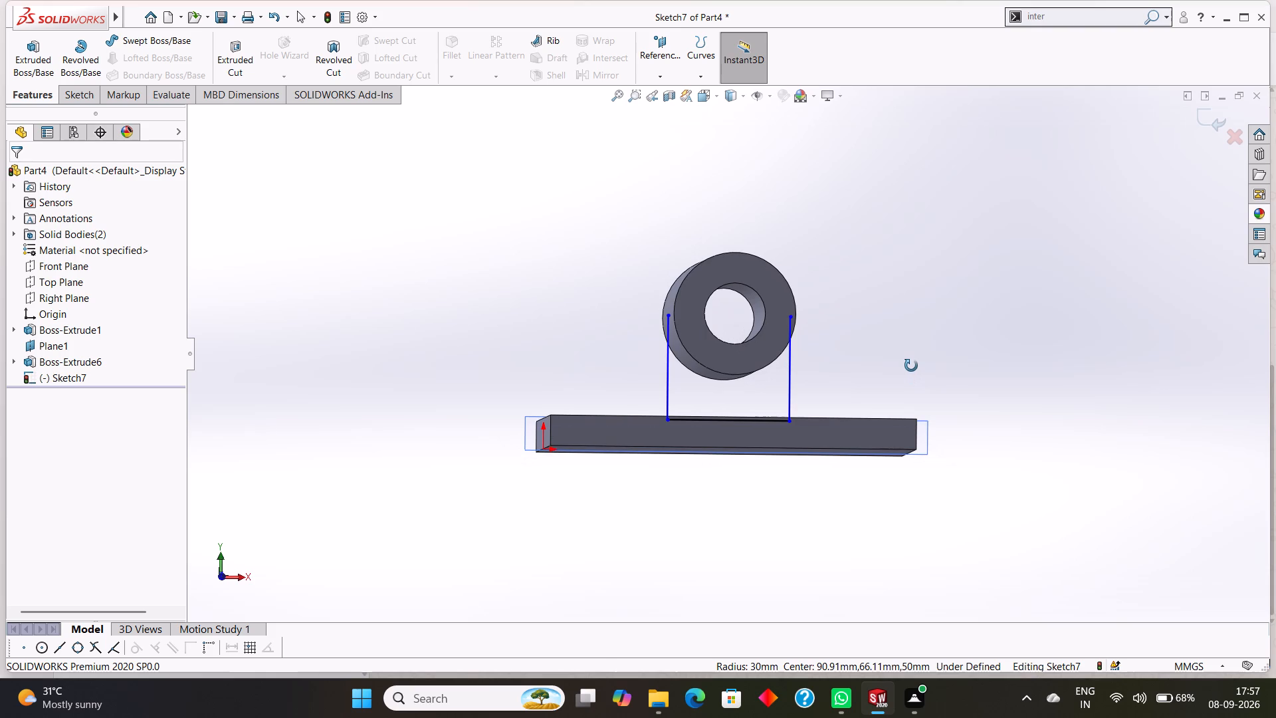
middle_click_drag(911, 366, 911, 384)
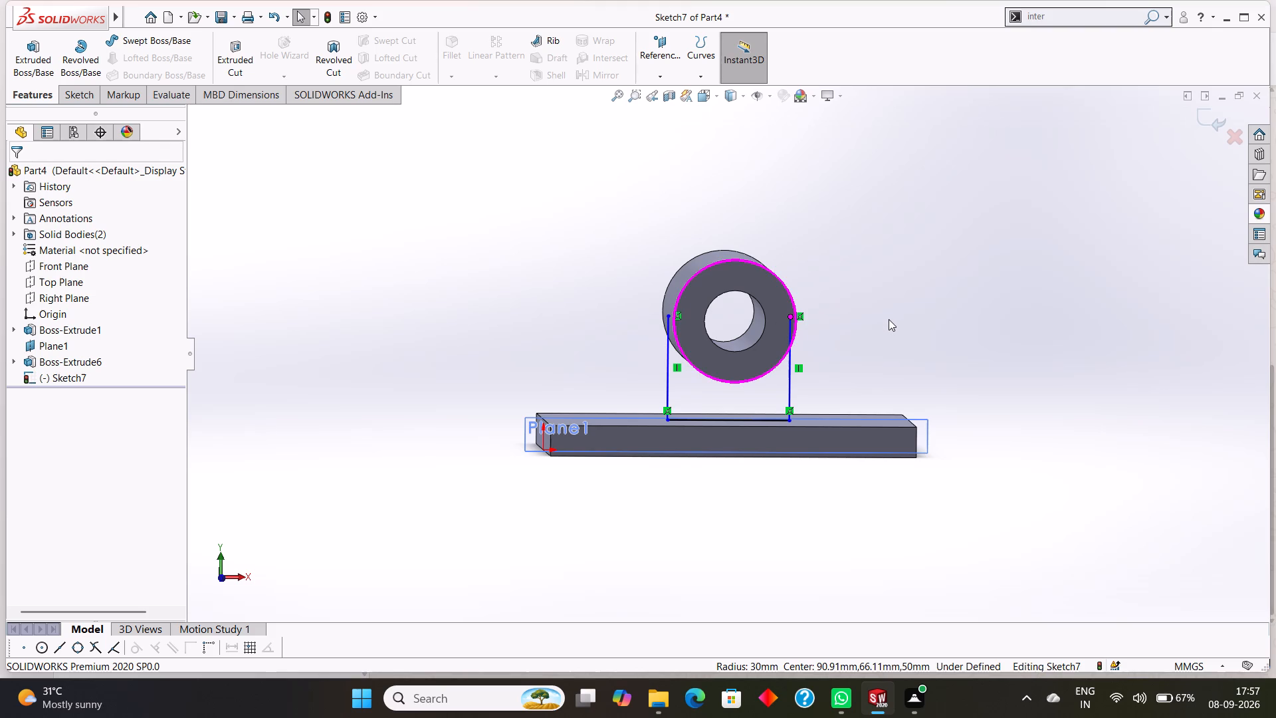
left_click(69, 98)
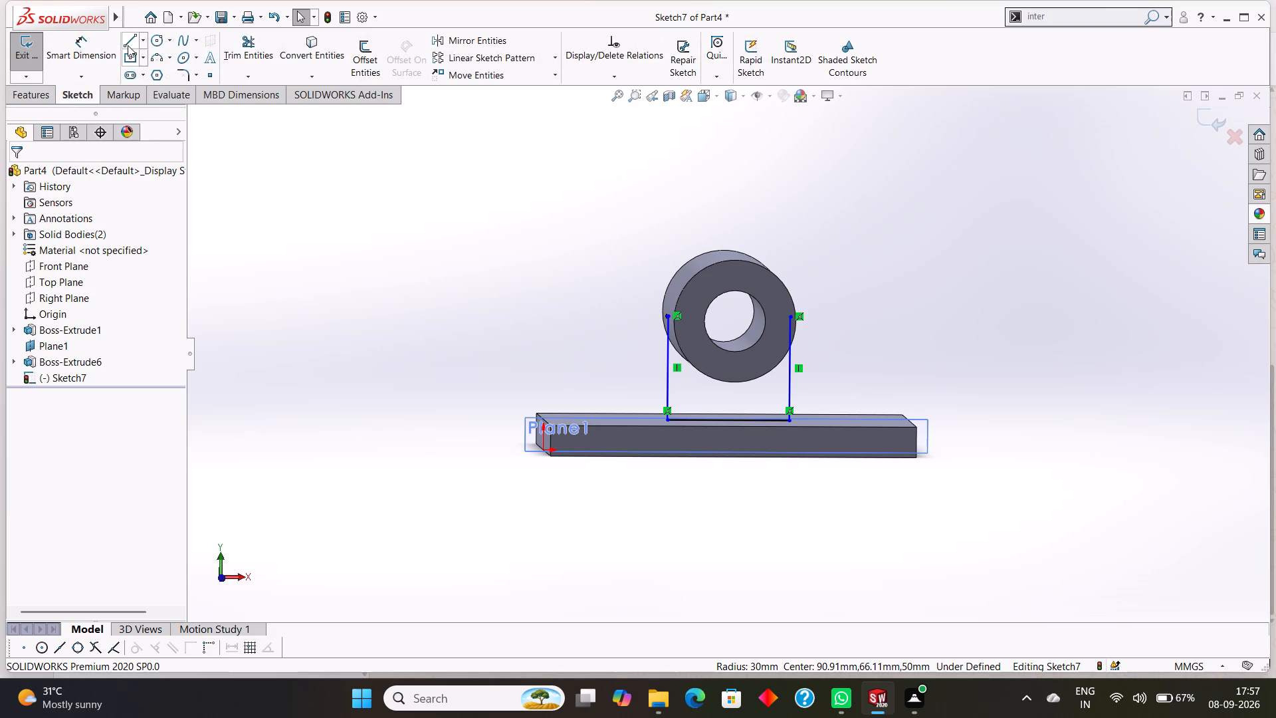
left_click(128, 45)
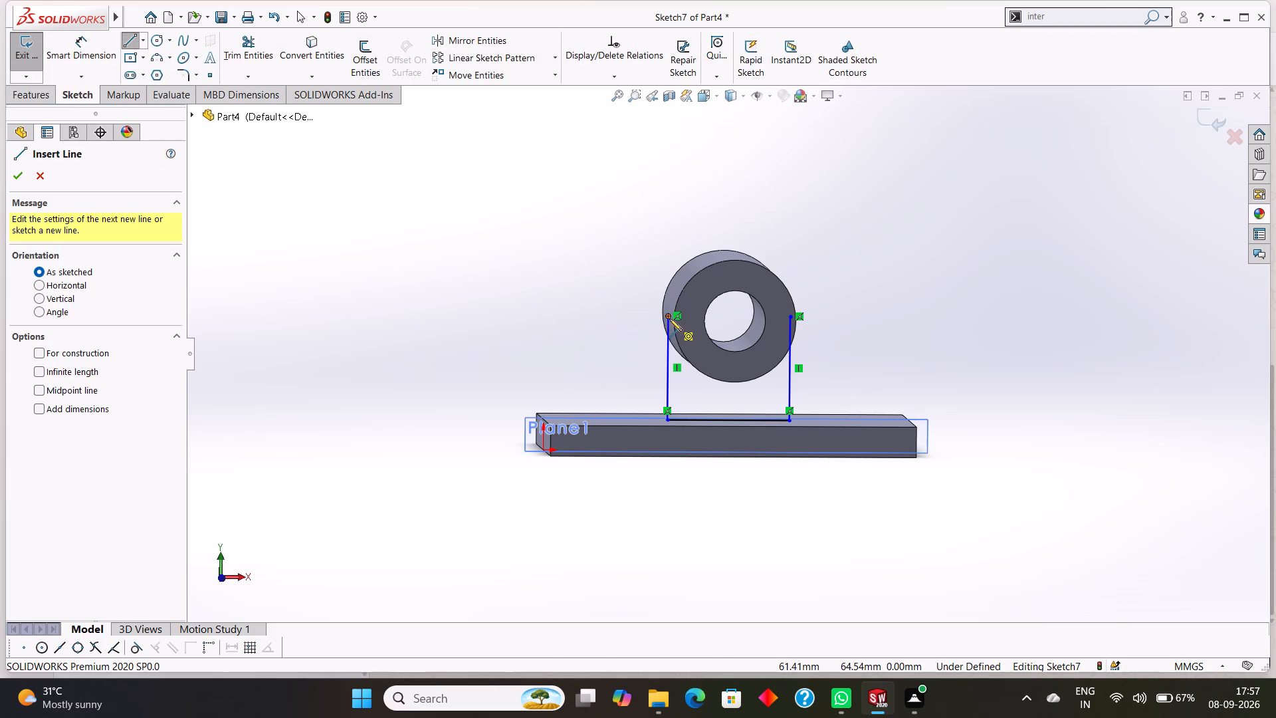
left_click(669, 318)
left_click(790, 318)
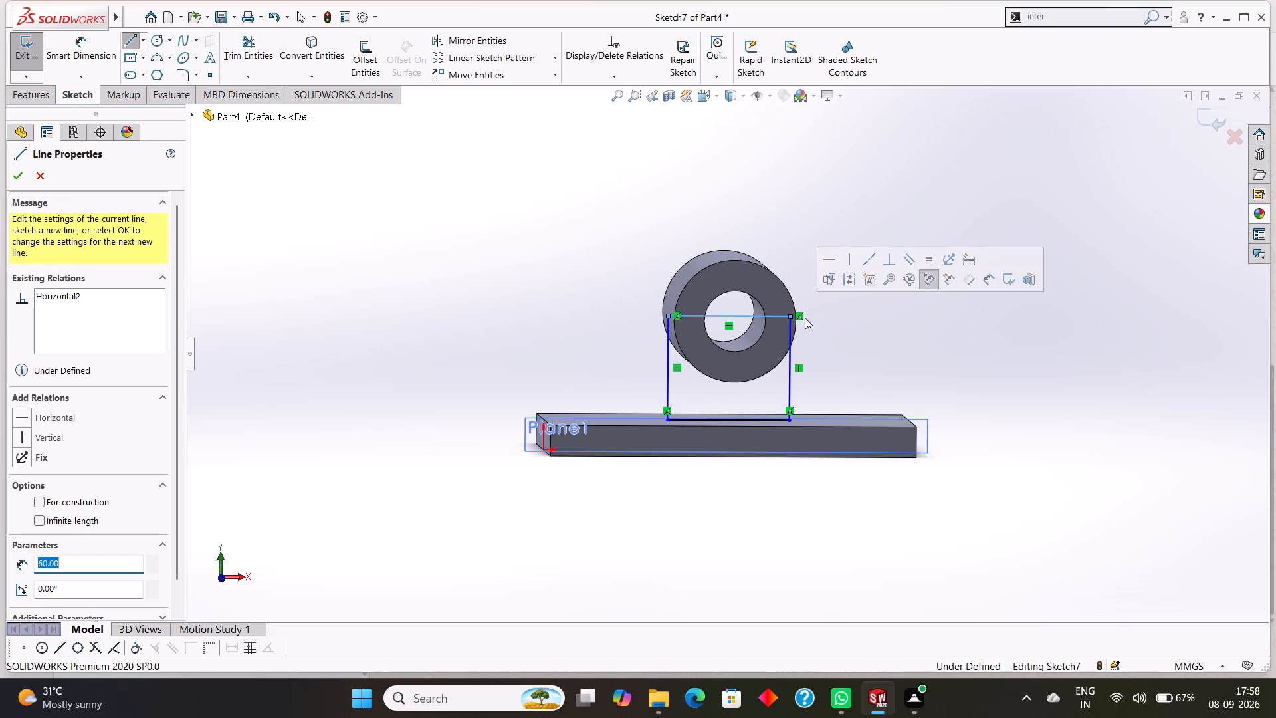
right_click(853, 318)
left_click(880, 324)
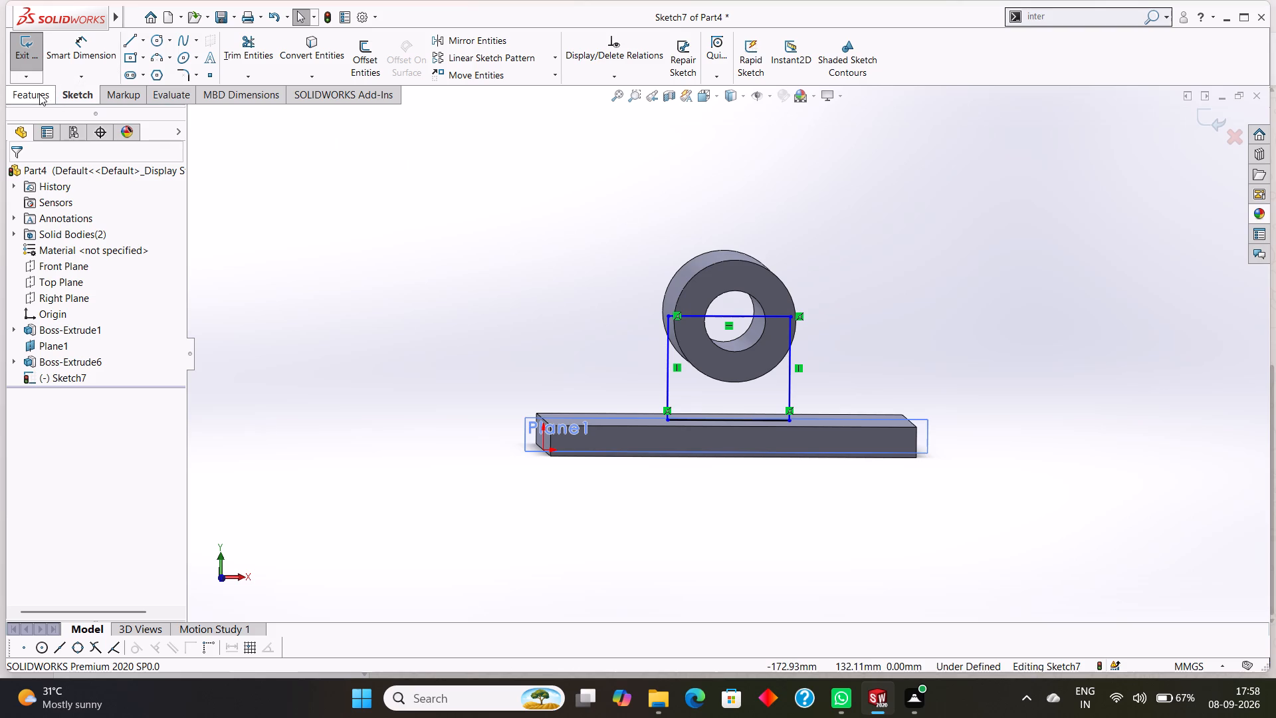
Extrude the closed support profile as a boss, 80 mm Mid Plane from the sketch plane, merged with the existing bodies.
left_click(39, 94)
left_click(48, 57)
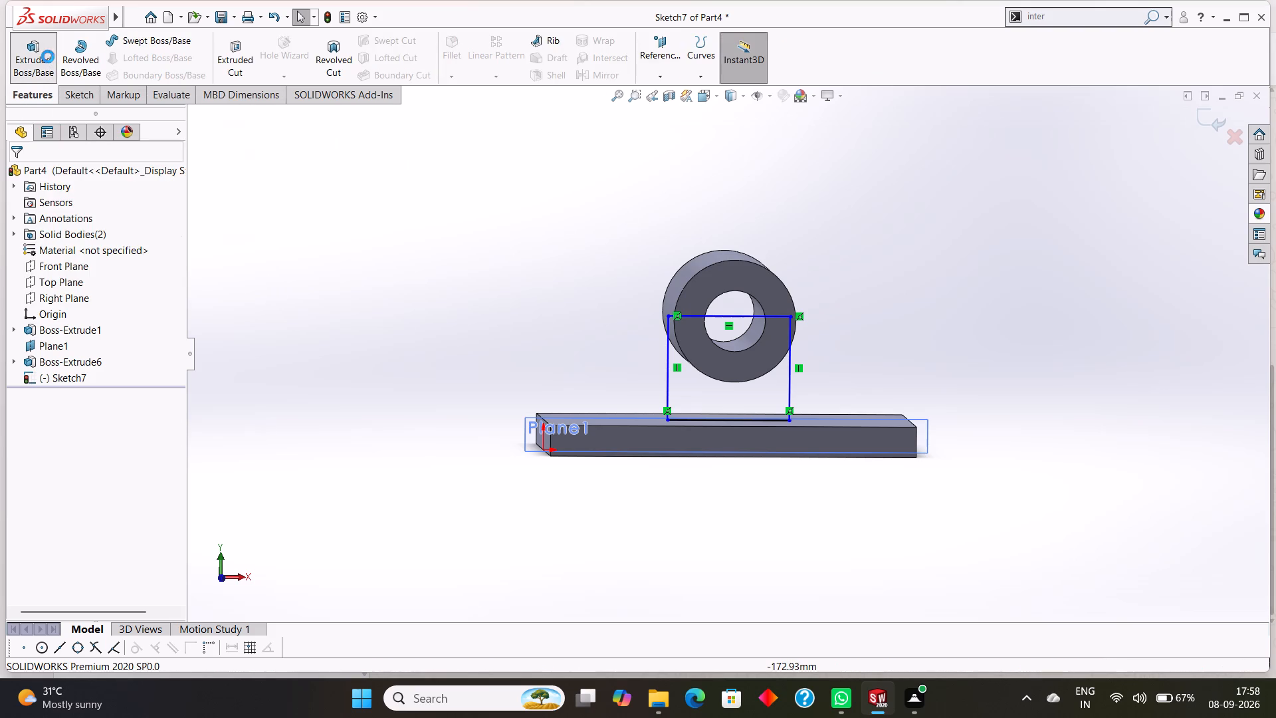
middle_click_drag(1213, 310, 1208, 345)
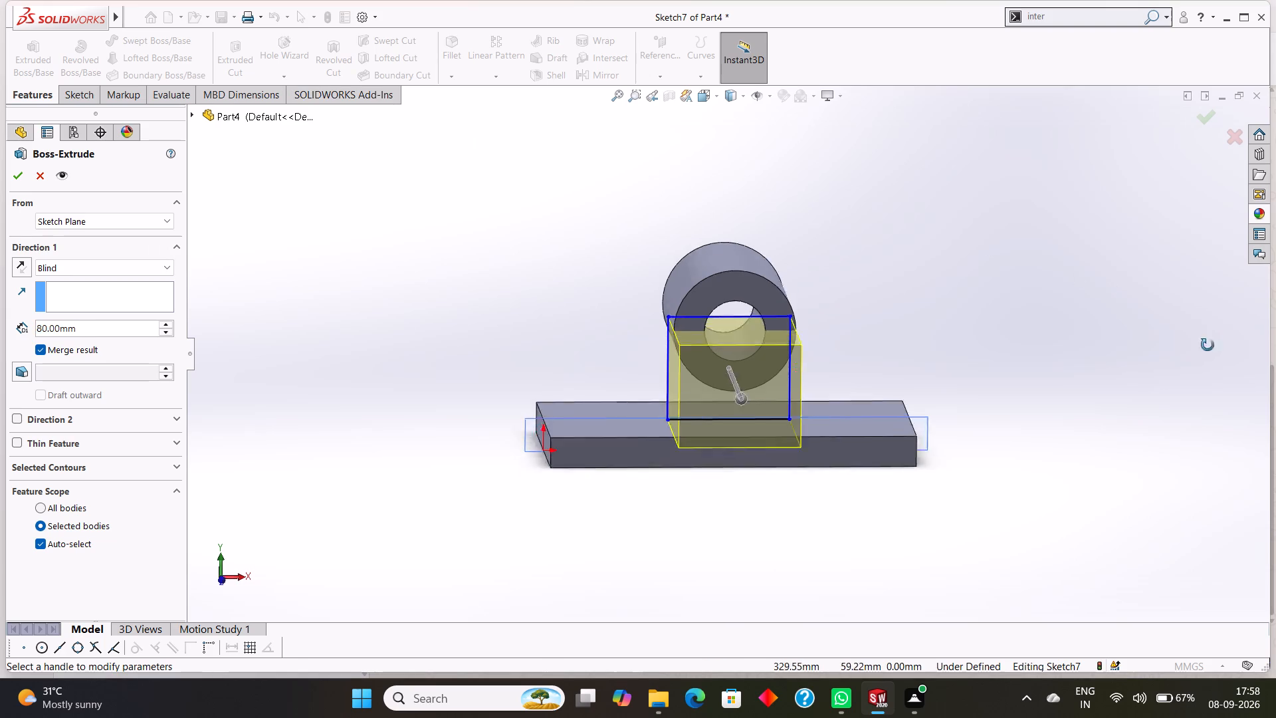
middle_click_drag(1208, 345, 1128, 449)
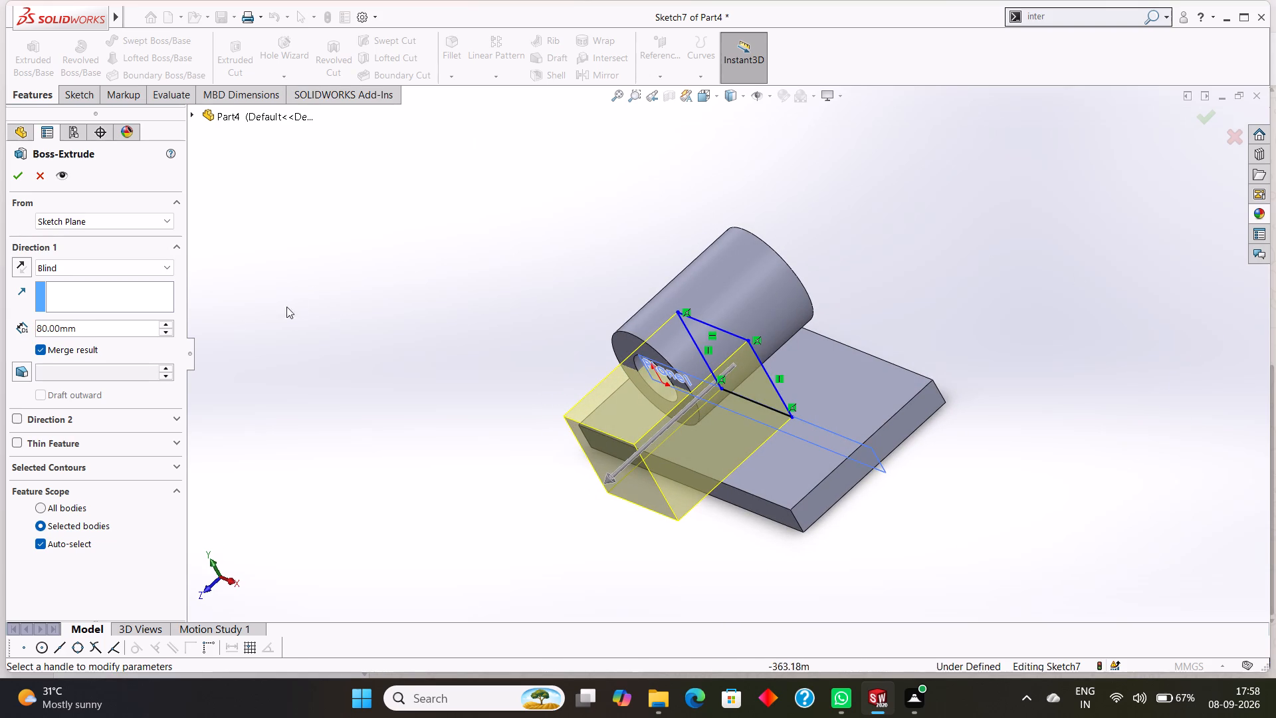
left_click(100, 325)
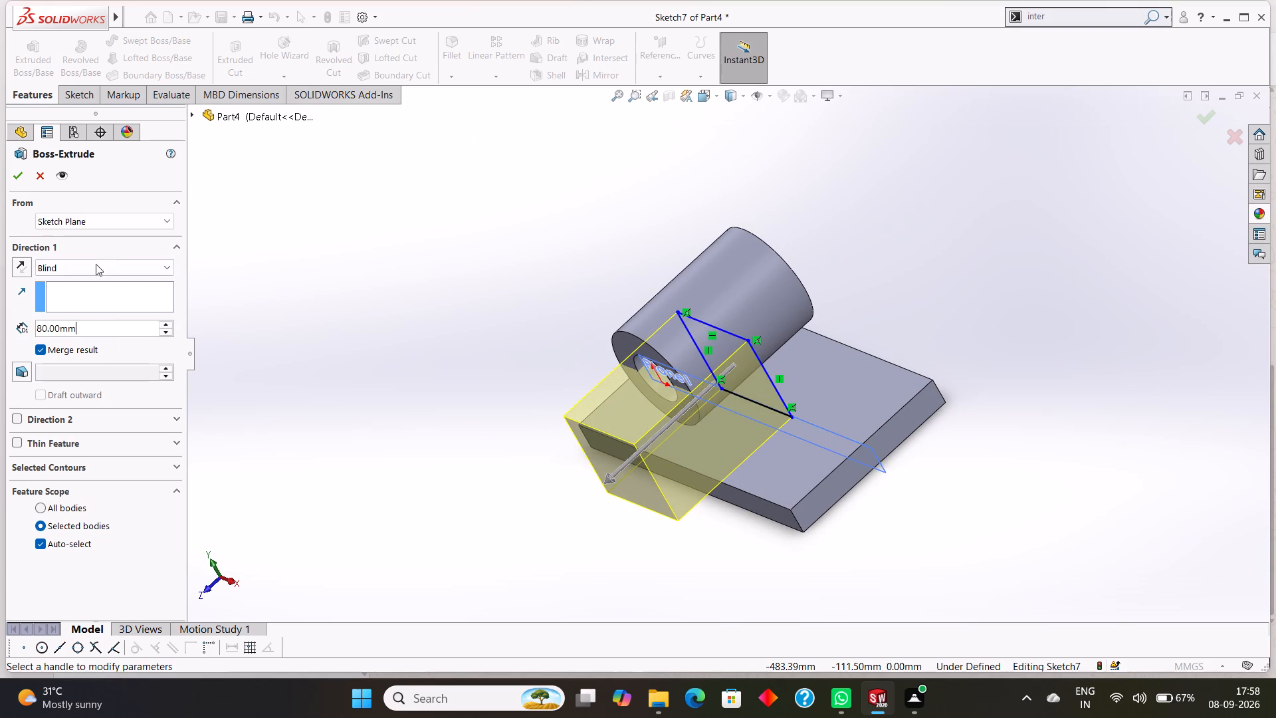
left_click(112, 218)
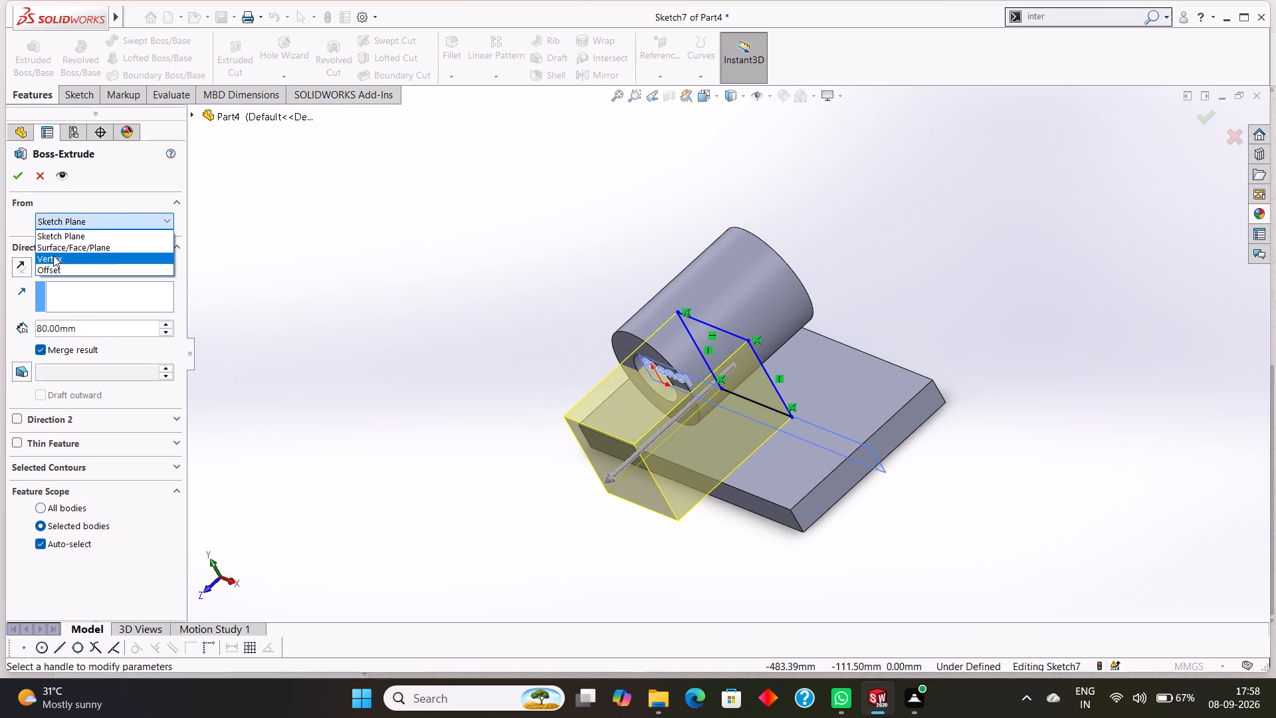
left_click(127, 180)
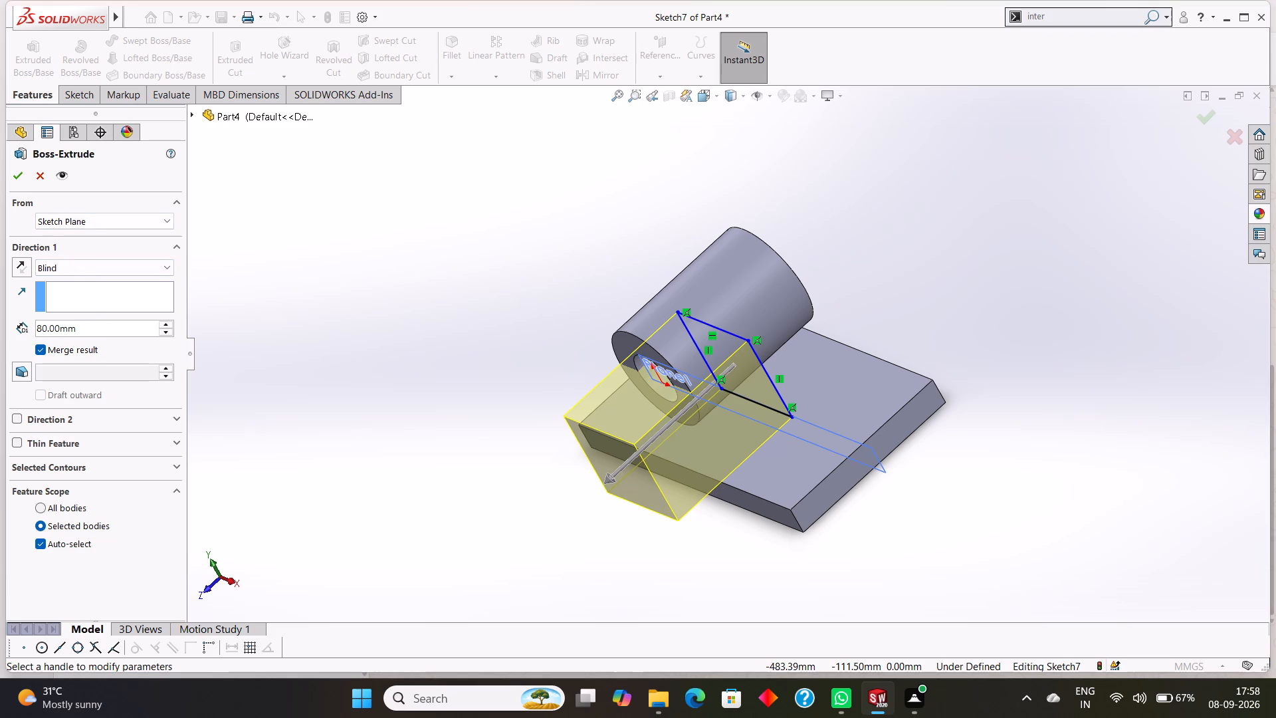
left_click(82, 264)
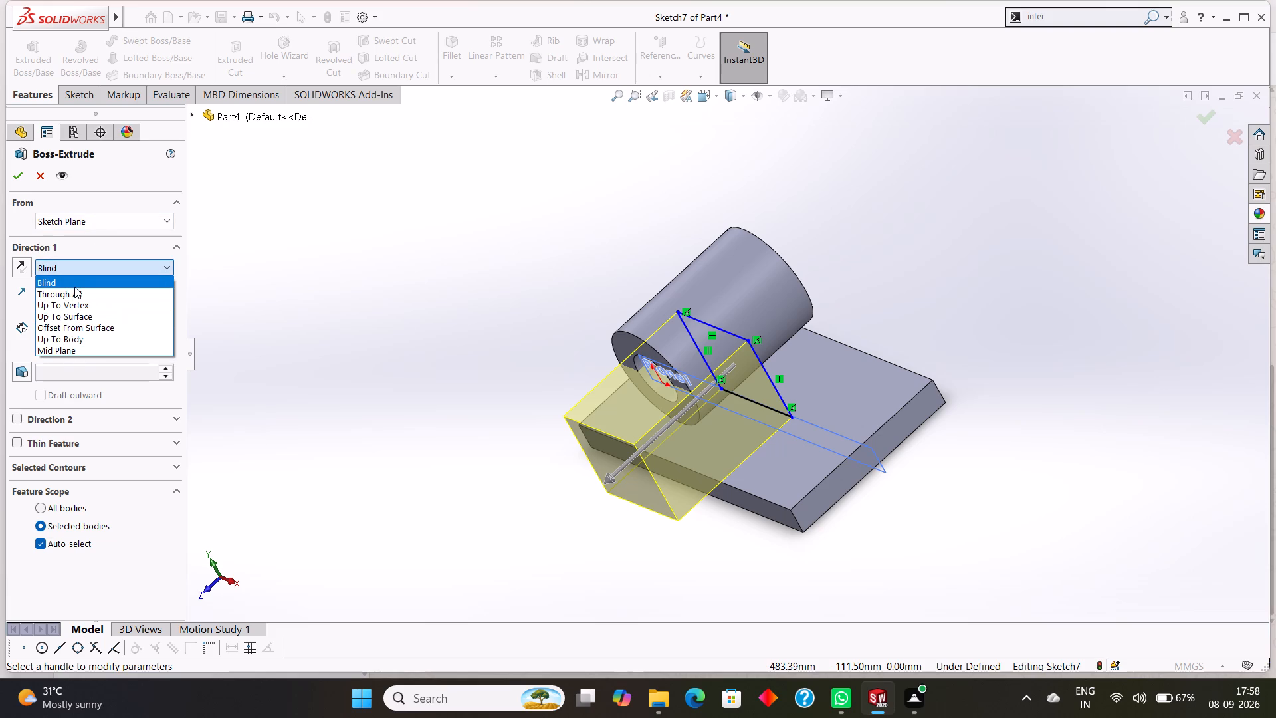
left_click(87, 346)
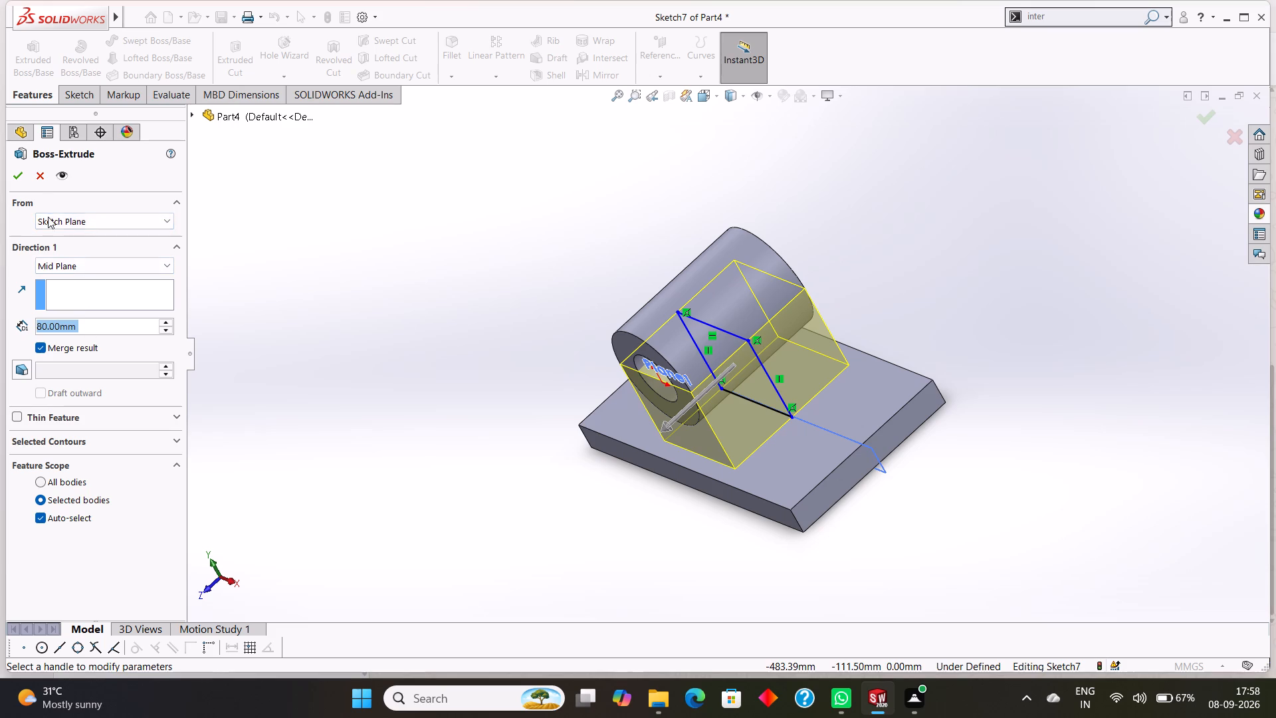
left_click(17, 174)
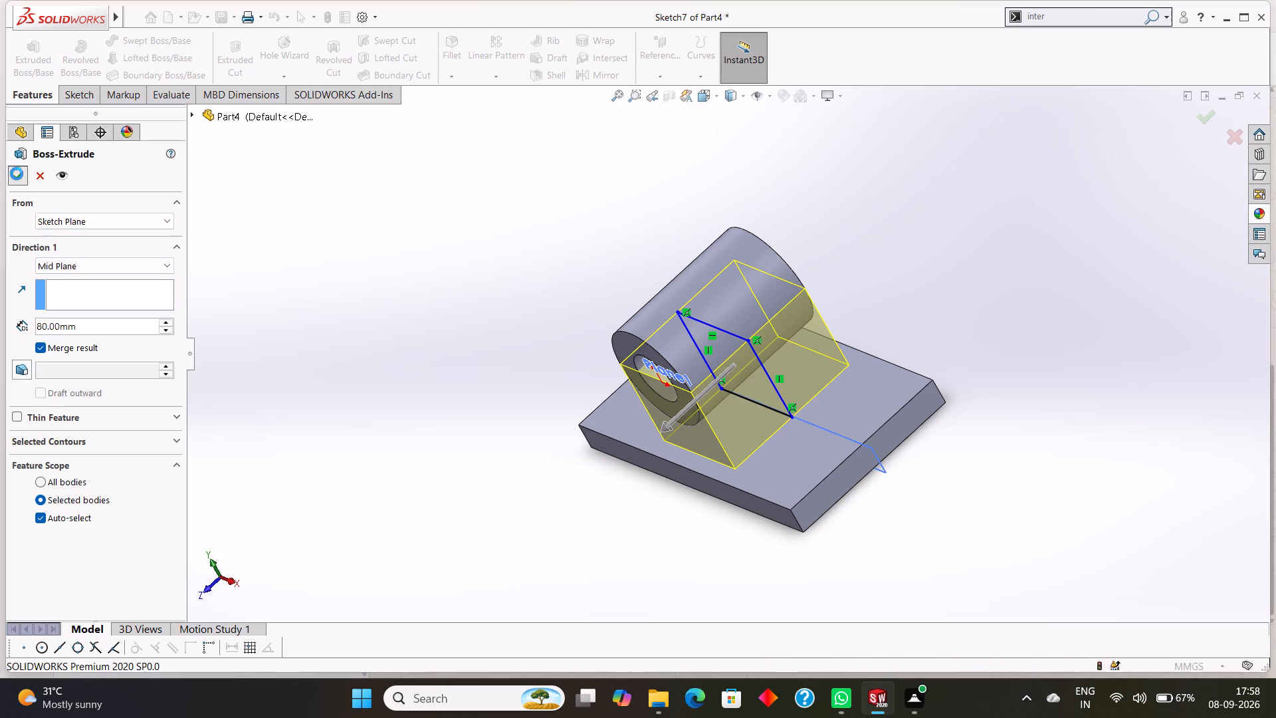
left_click(859, 277)
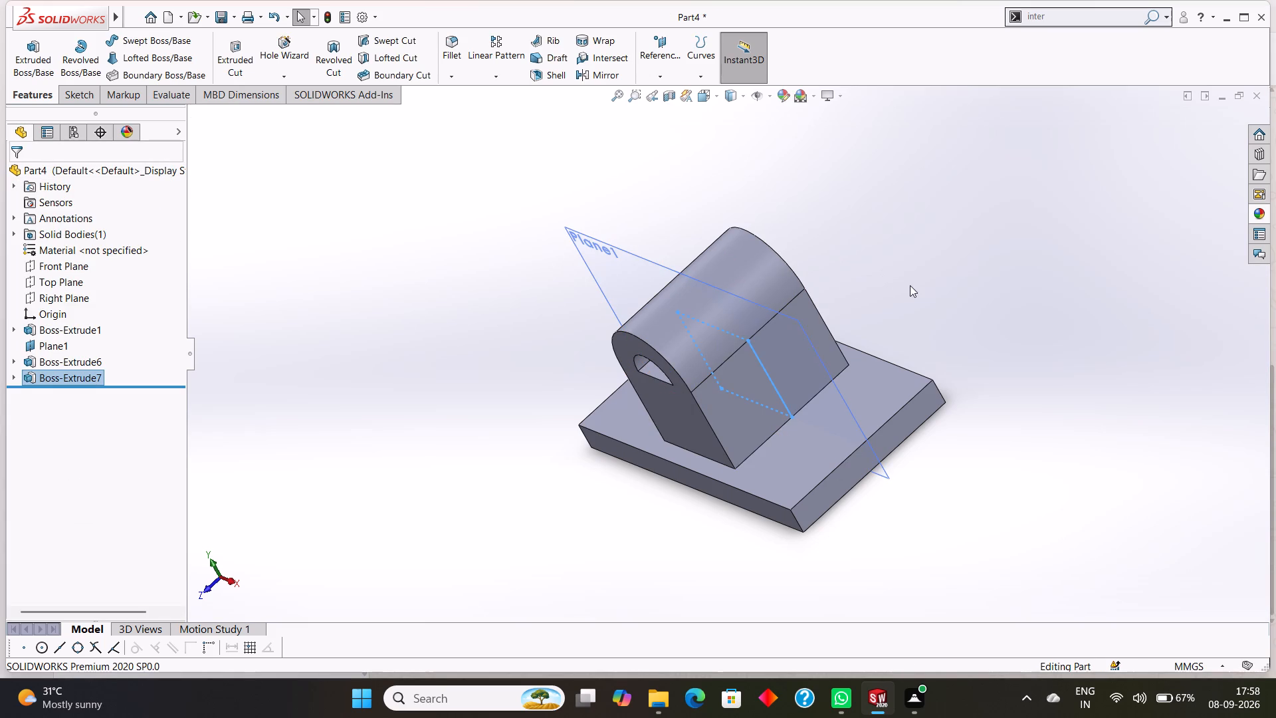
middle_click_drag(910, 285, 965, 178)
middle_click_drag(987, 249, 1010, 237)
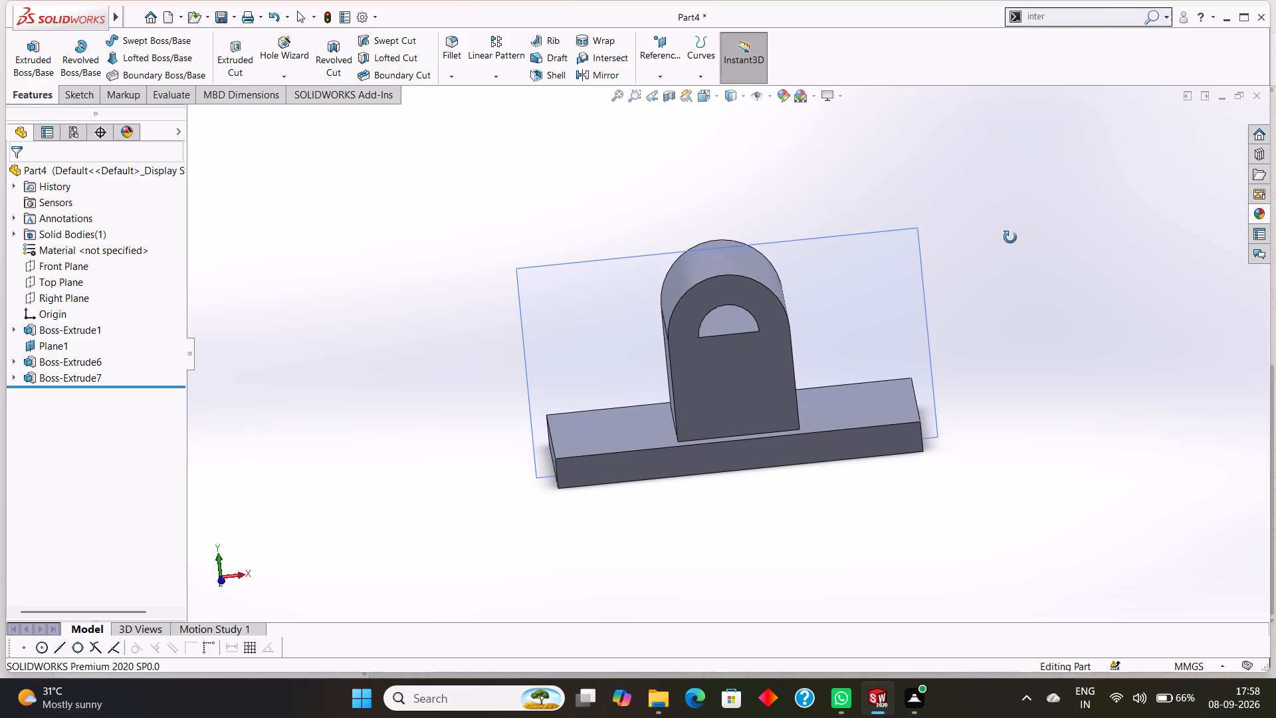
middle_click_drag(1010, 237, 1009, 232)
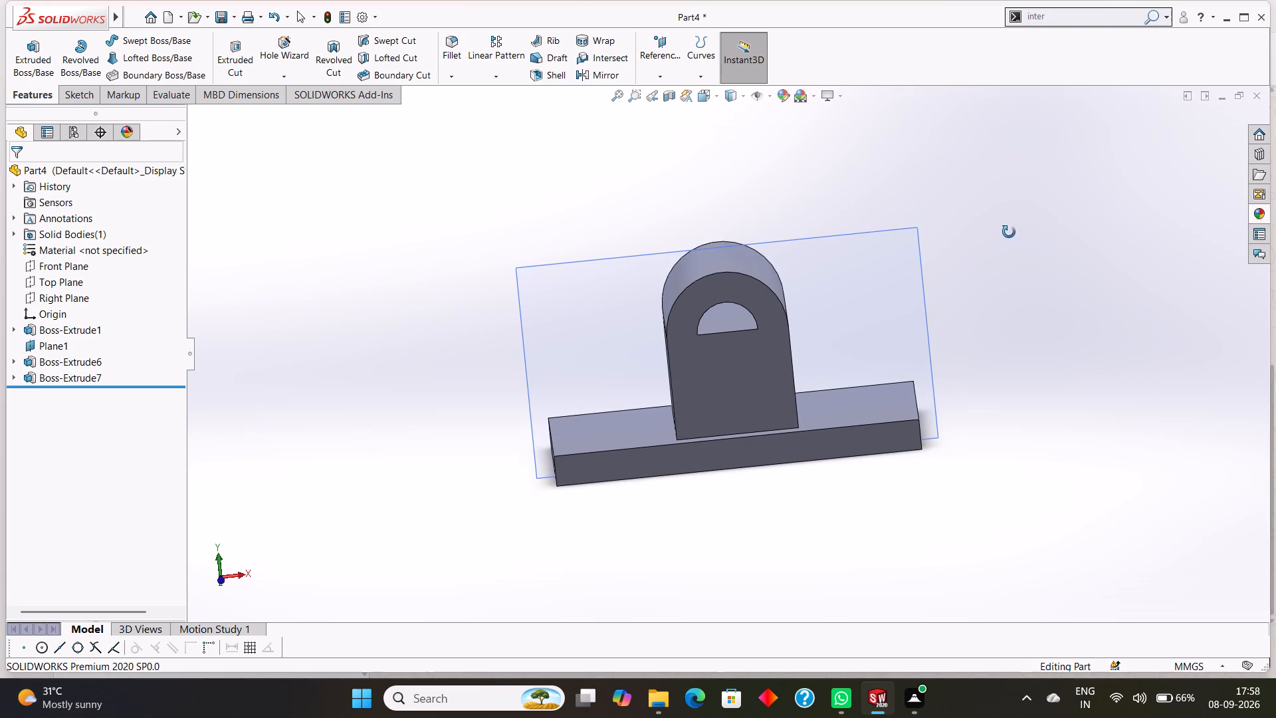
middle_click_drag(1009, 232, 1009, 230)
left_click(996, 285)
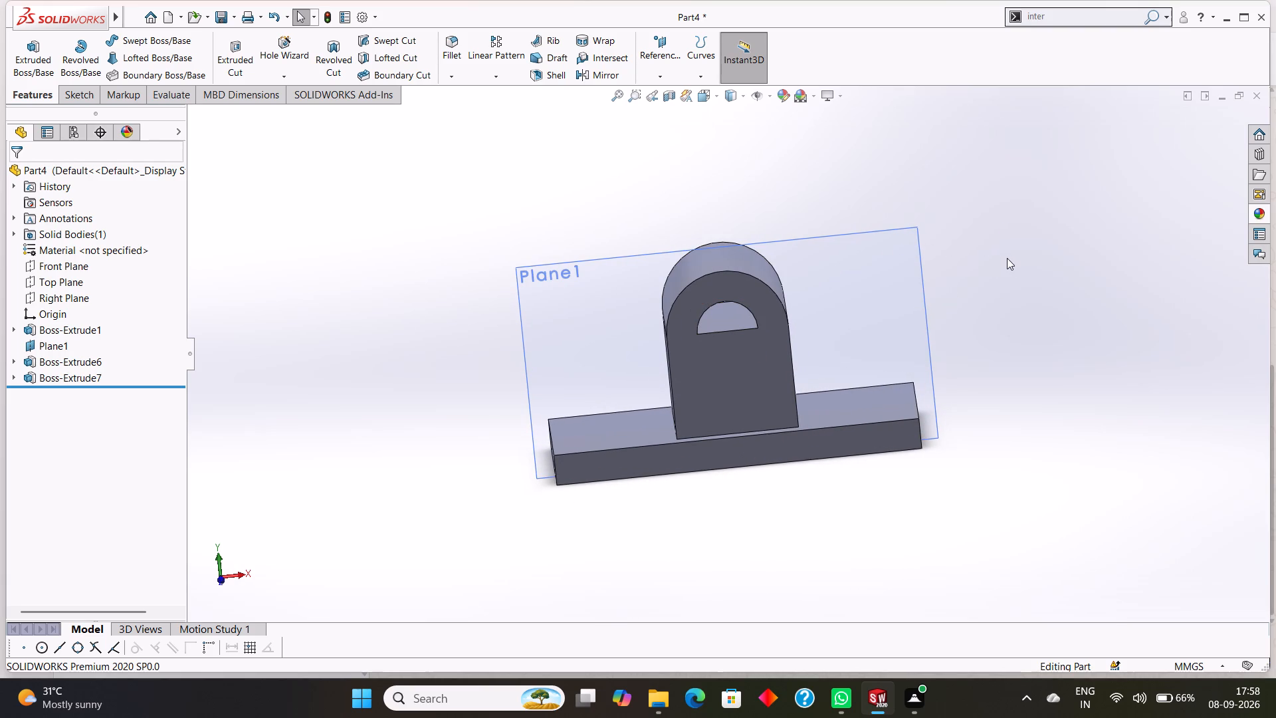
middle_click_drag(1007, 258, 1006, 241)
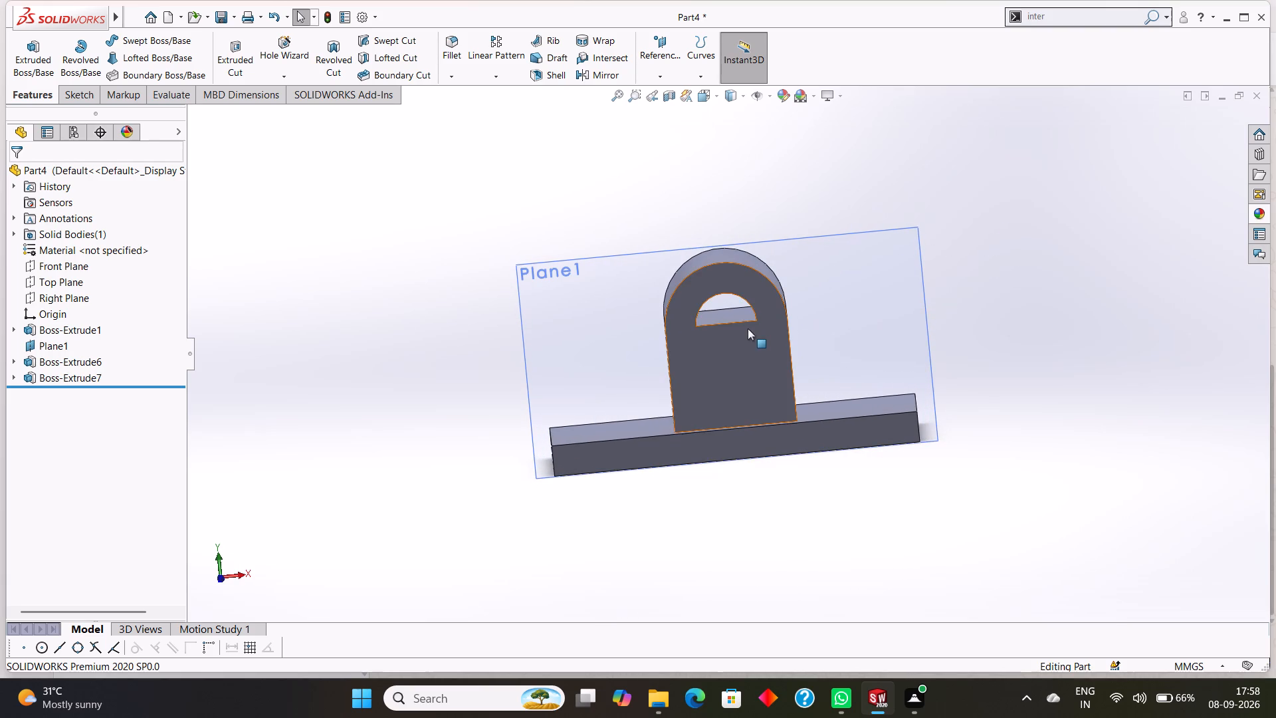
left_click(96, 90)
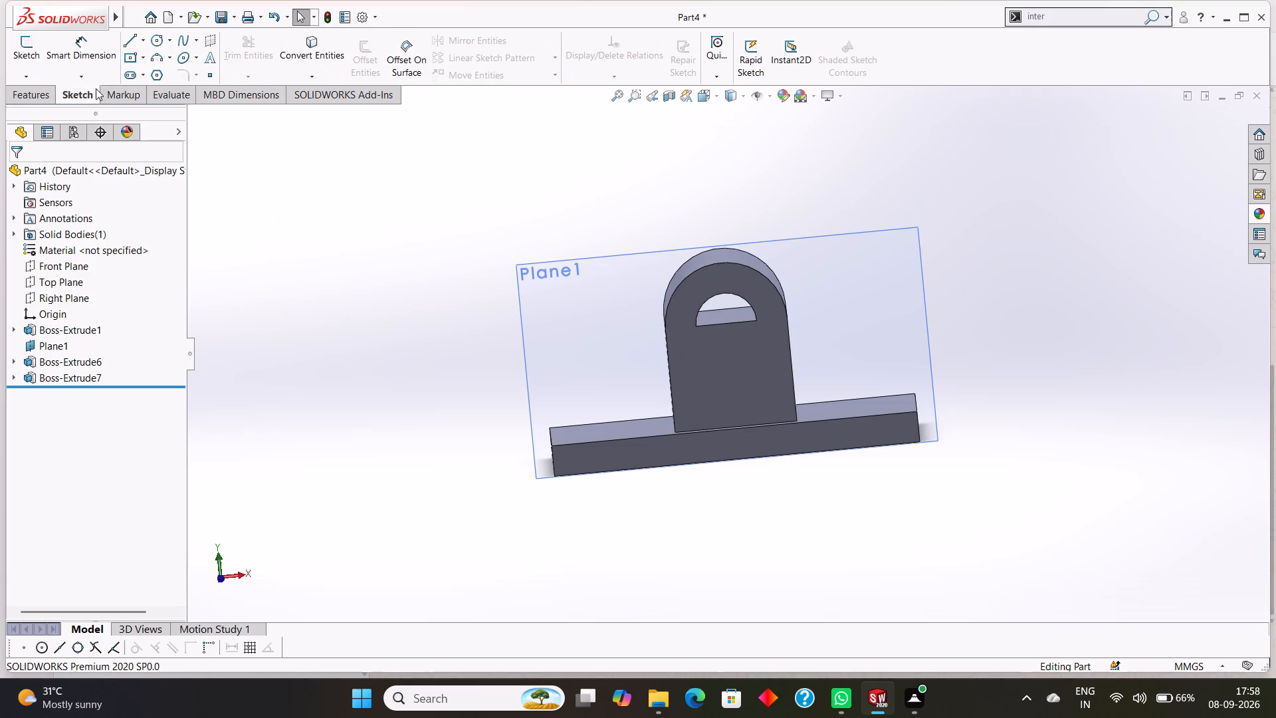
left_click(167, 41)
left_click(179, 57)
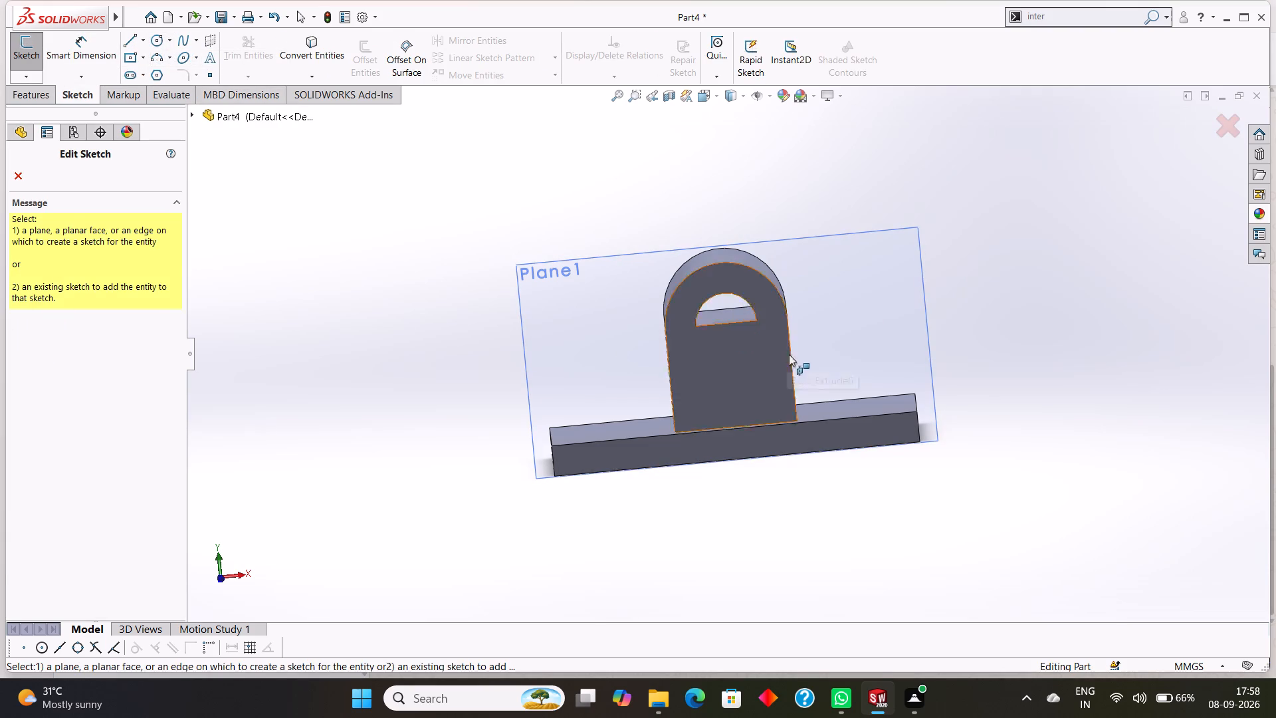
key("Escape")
Hide the reference plane Plane1.
left_click(851, 234)
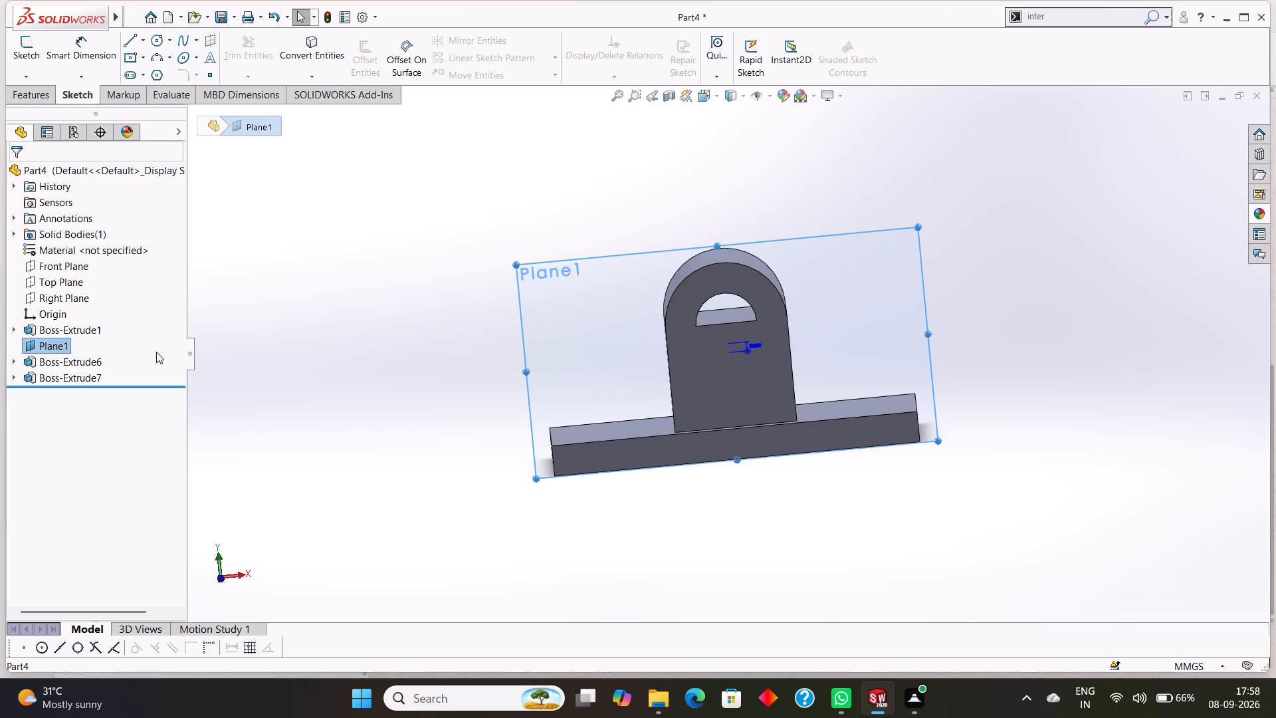
left_click(60, 348)
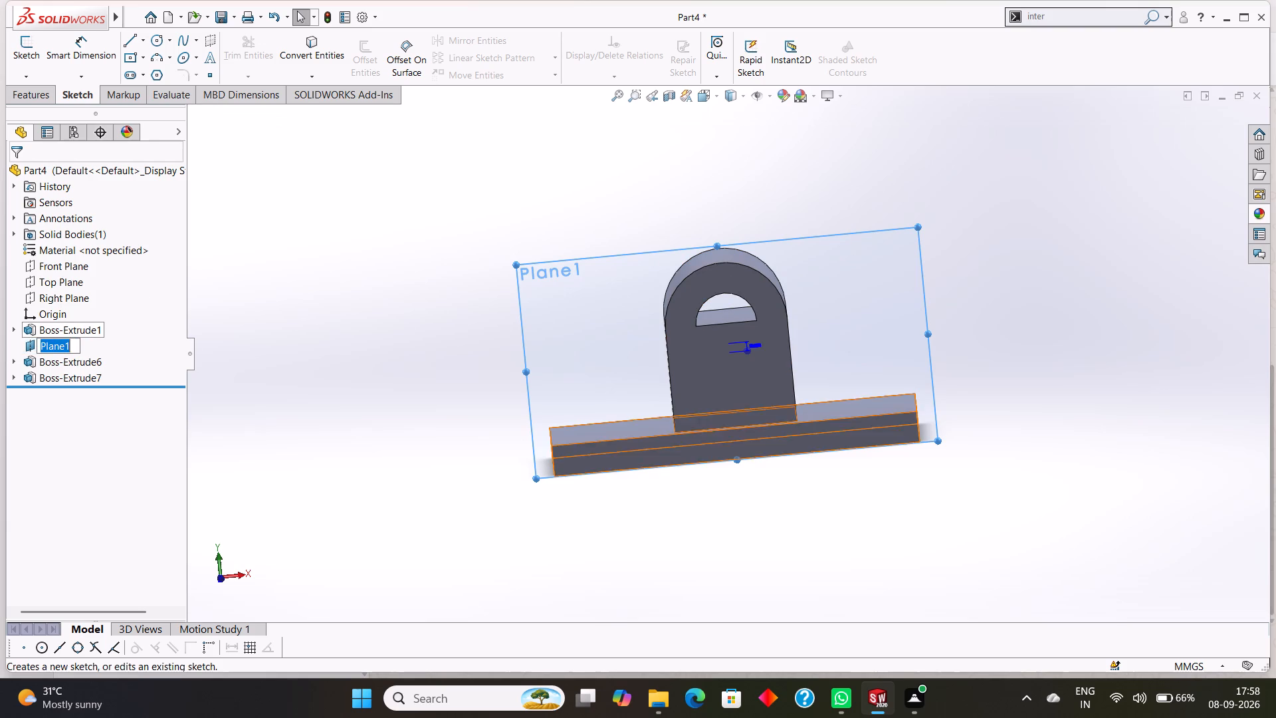
key("Escape")
key("Escape")
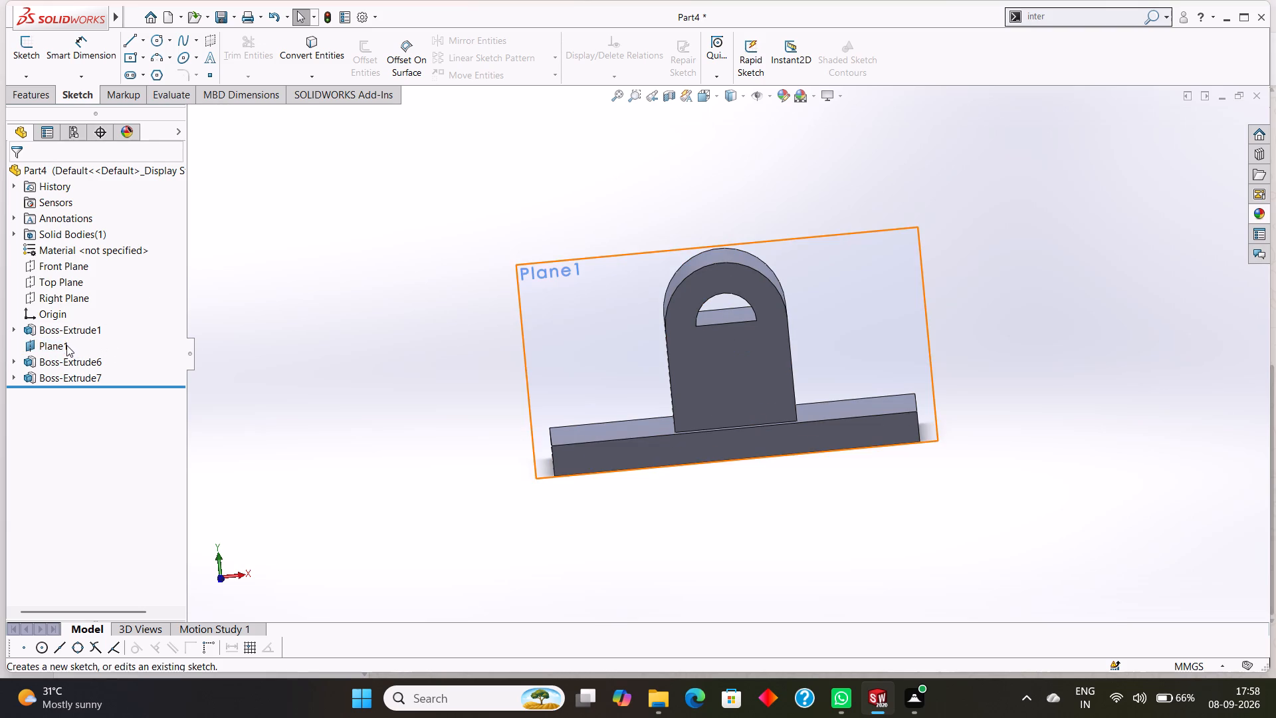
left_click(66, 345)
left_click(100, 328)
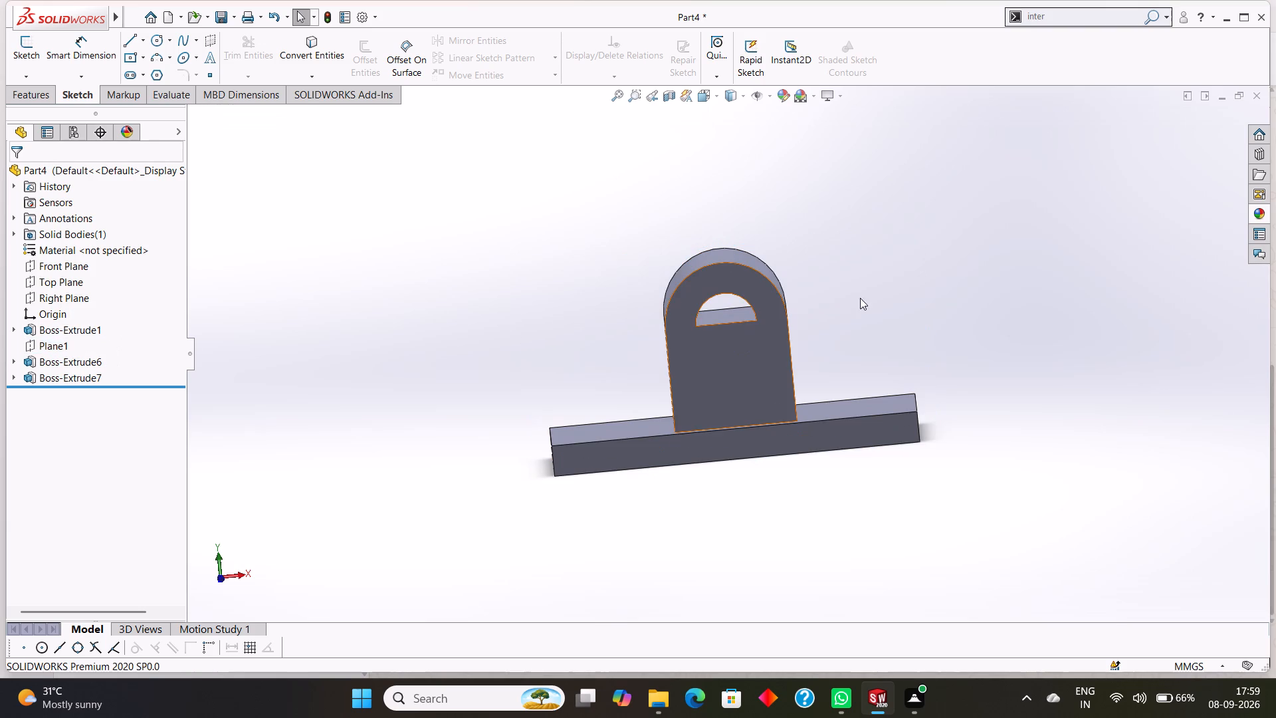
Sketch a 15 mm radius circle on the support's front face, centered on the rounded top's center point.
left_click(173, 45)
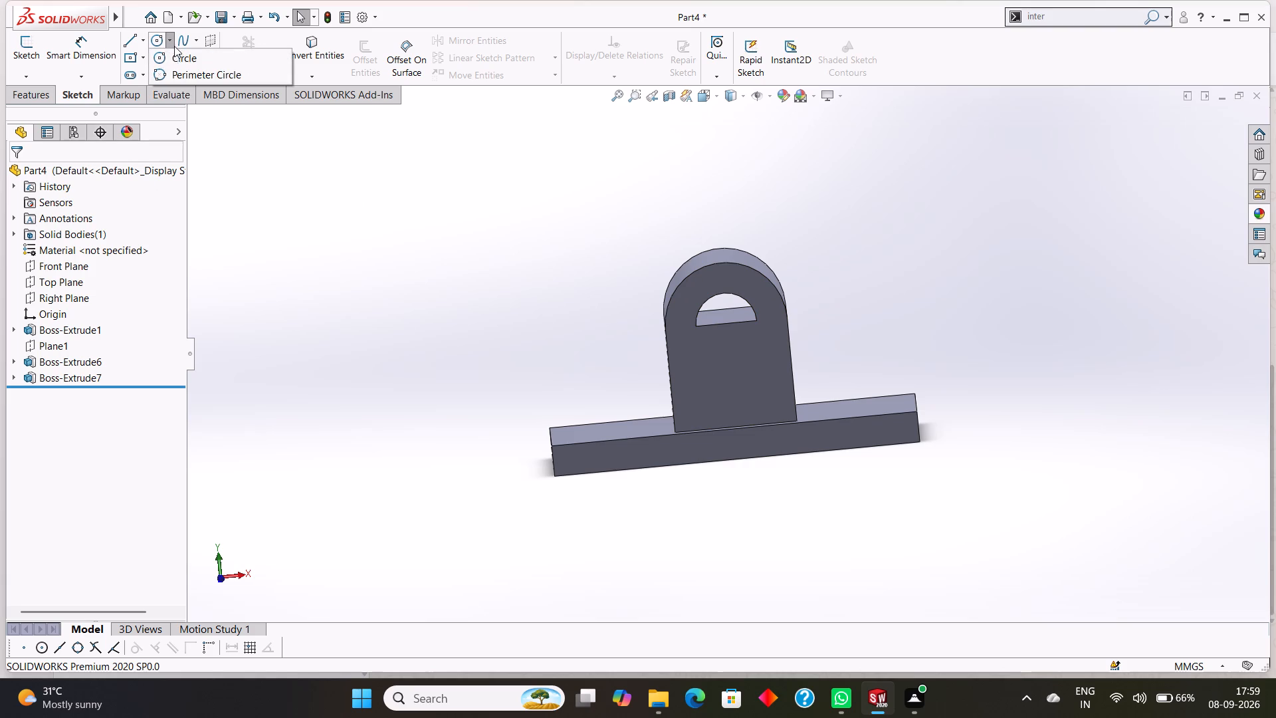
left_click(178, 57)
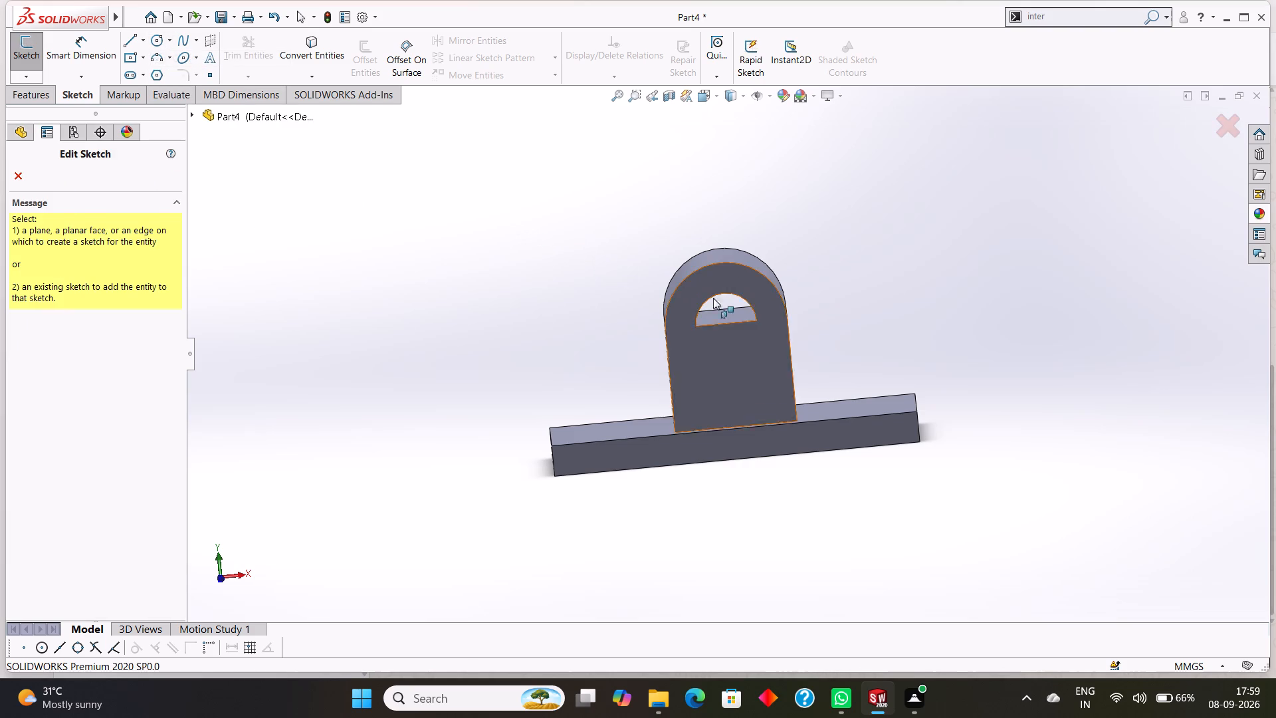
left_click(726, 342)
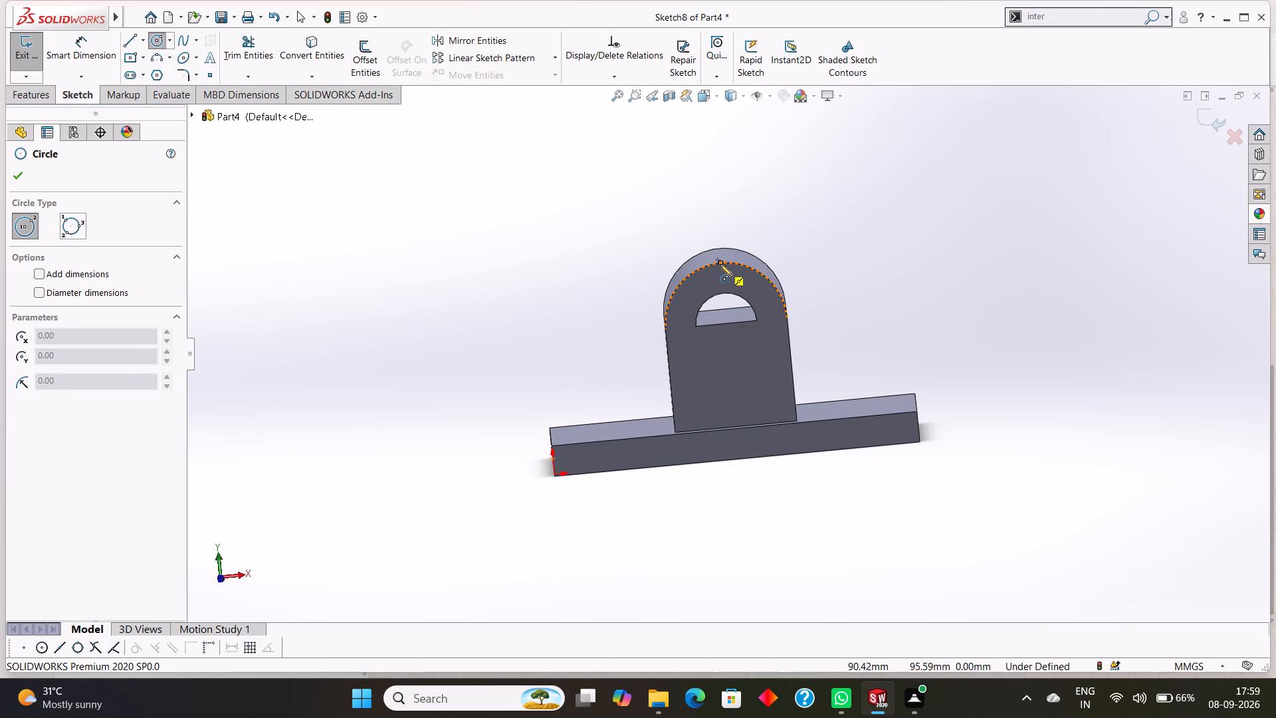
left_click(726, 323)
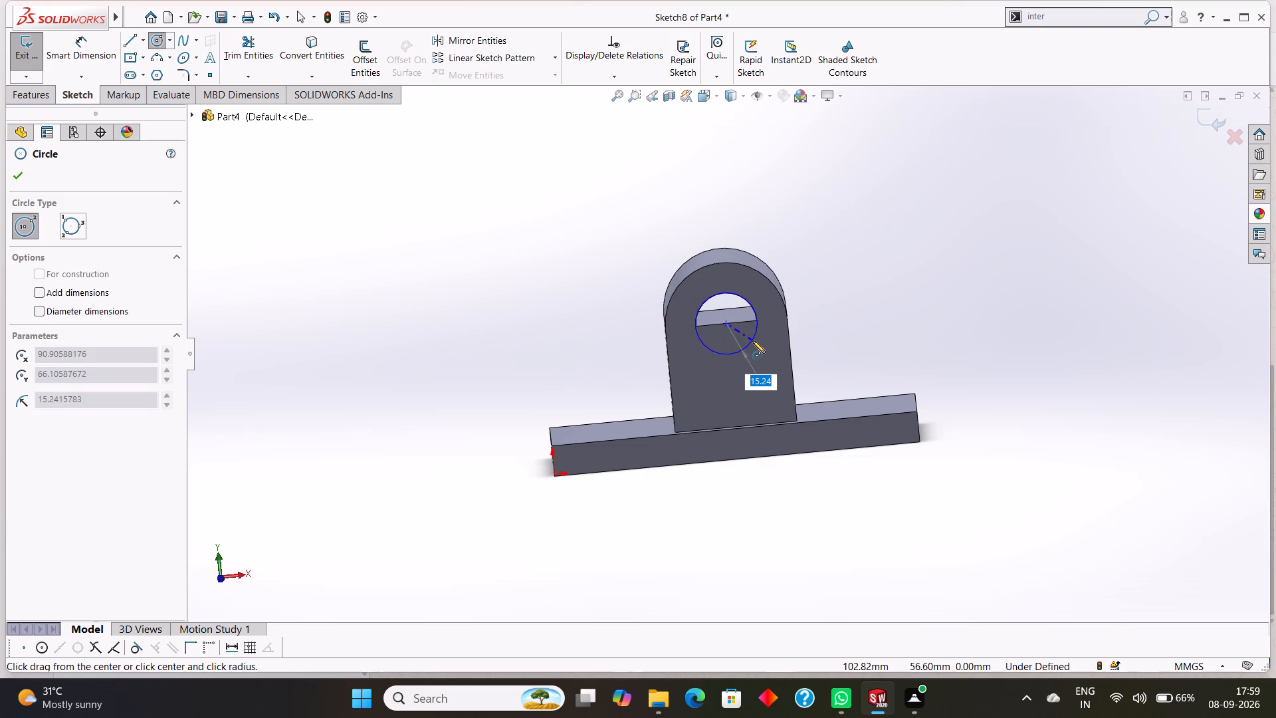
type("15")
key("Return")
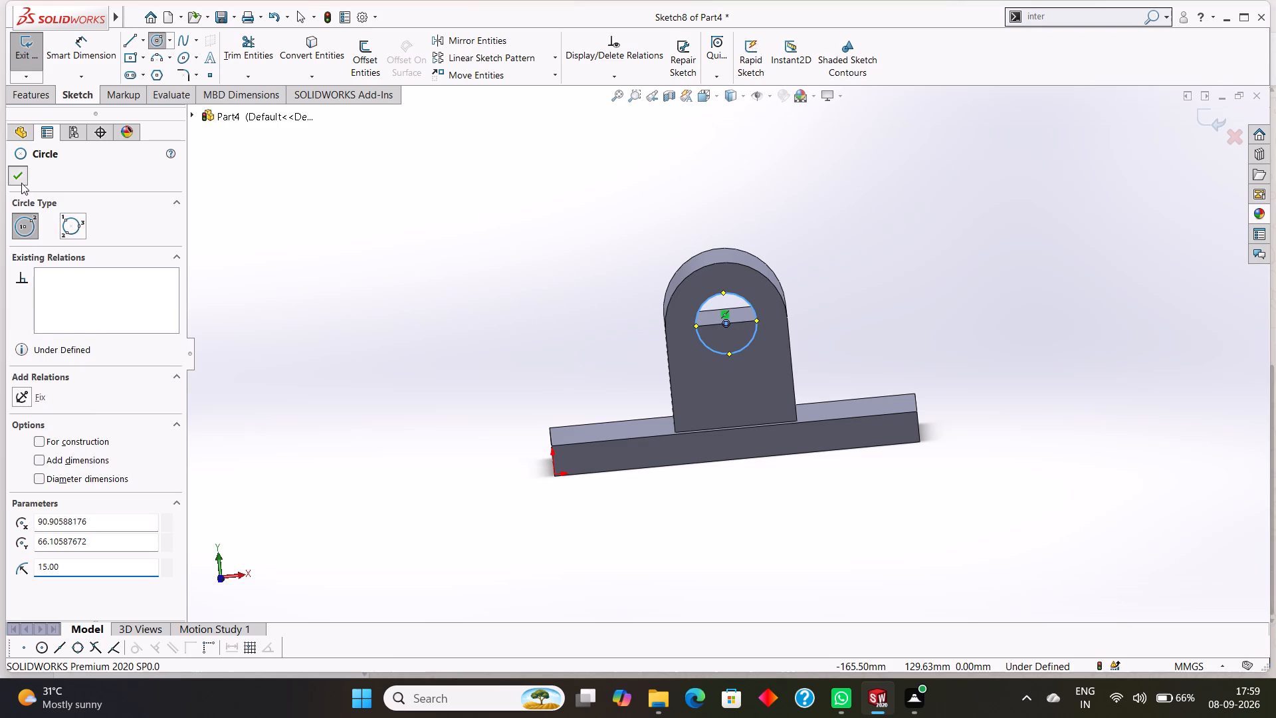
left_click(21, 183)
Cut-extrude the circle 80 mm Blind through the support to open the bore.
left_click(40, 94)
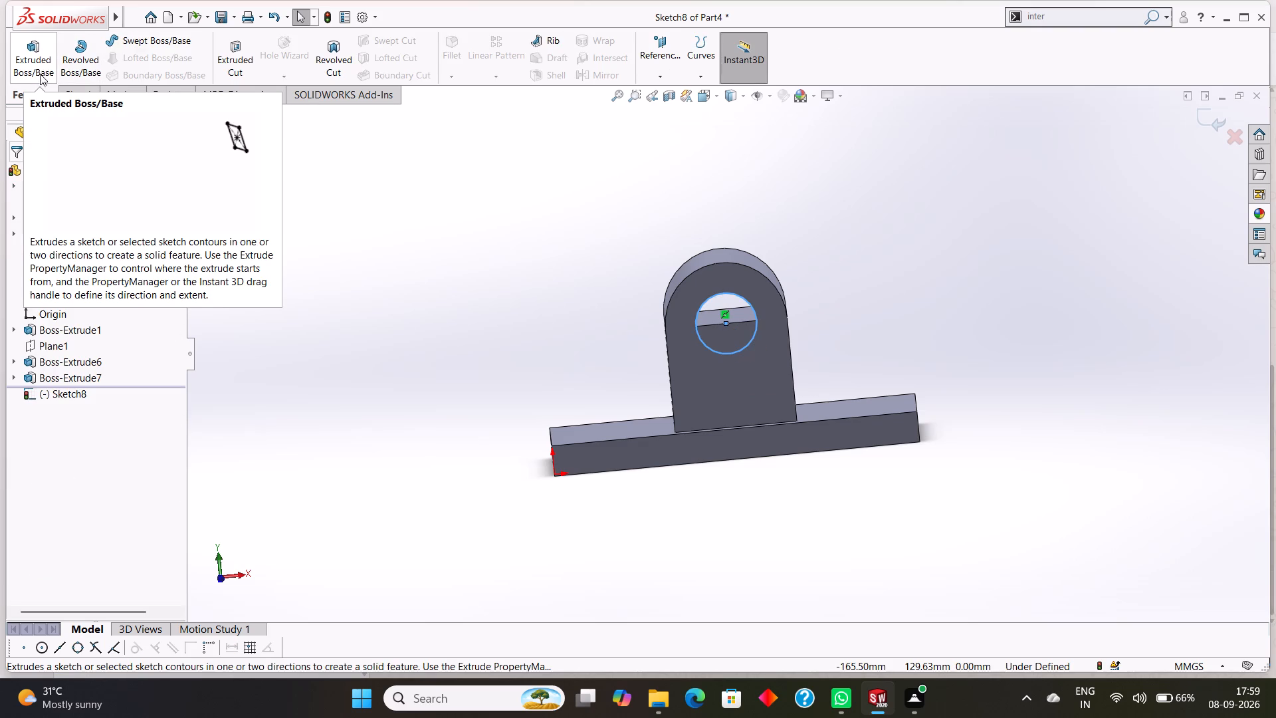
left_click(86, 93)
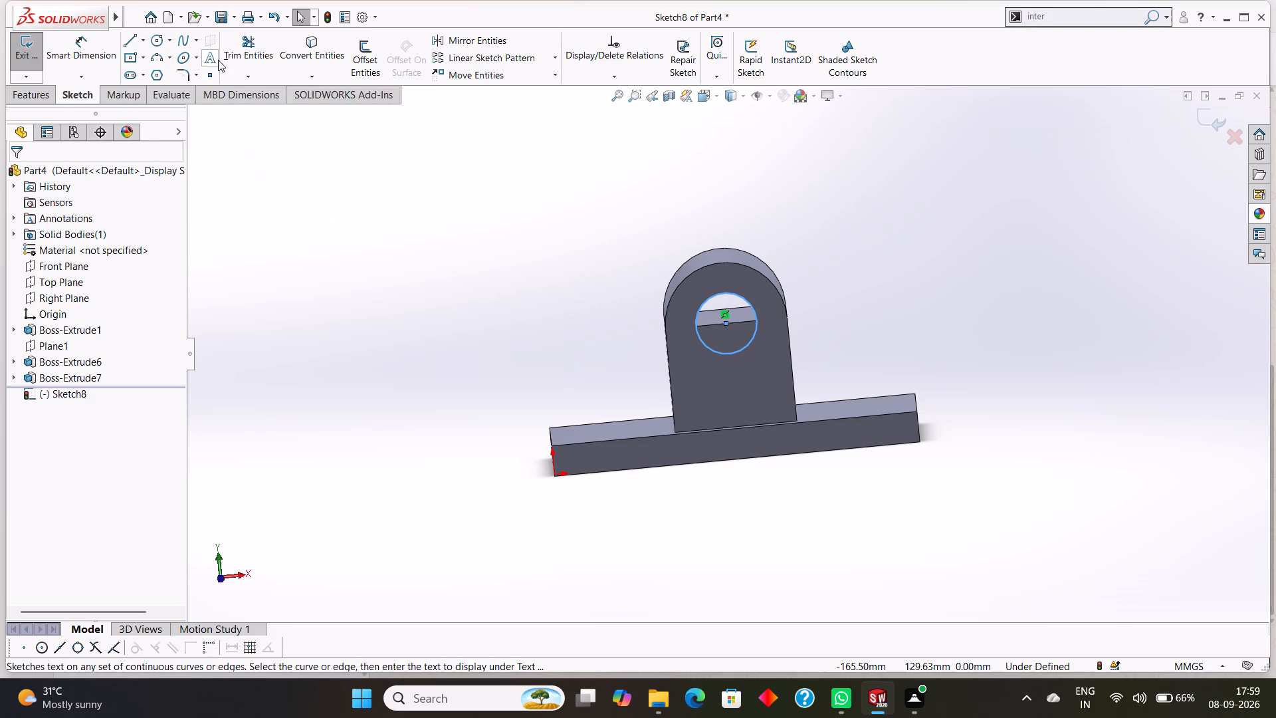
left_click(41, 90)
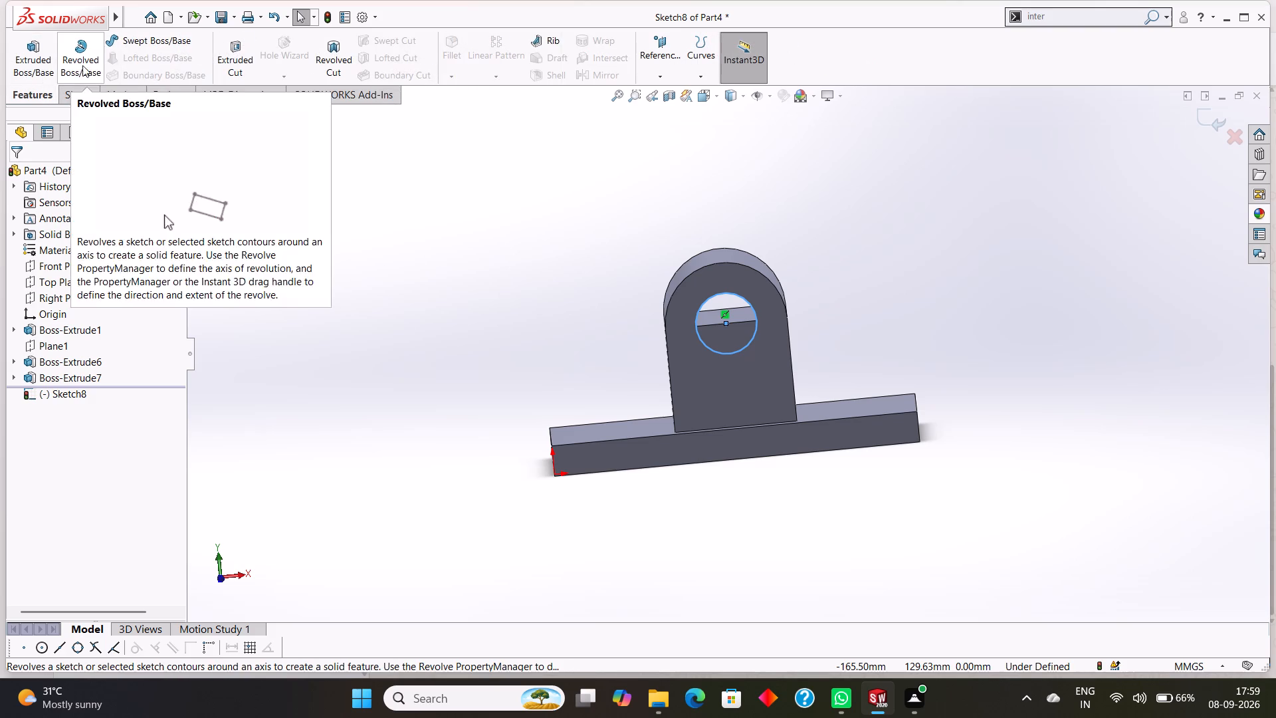
left_click(228, 61)
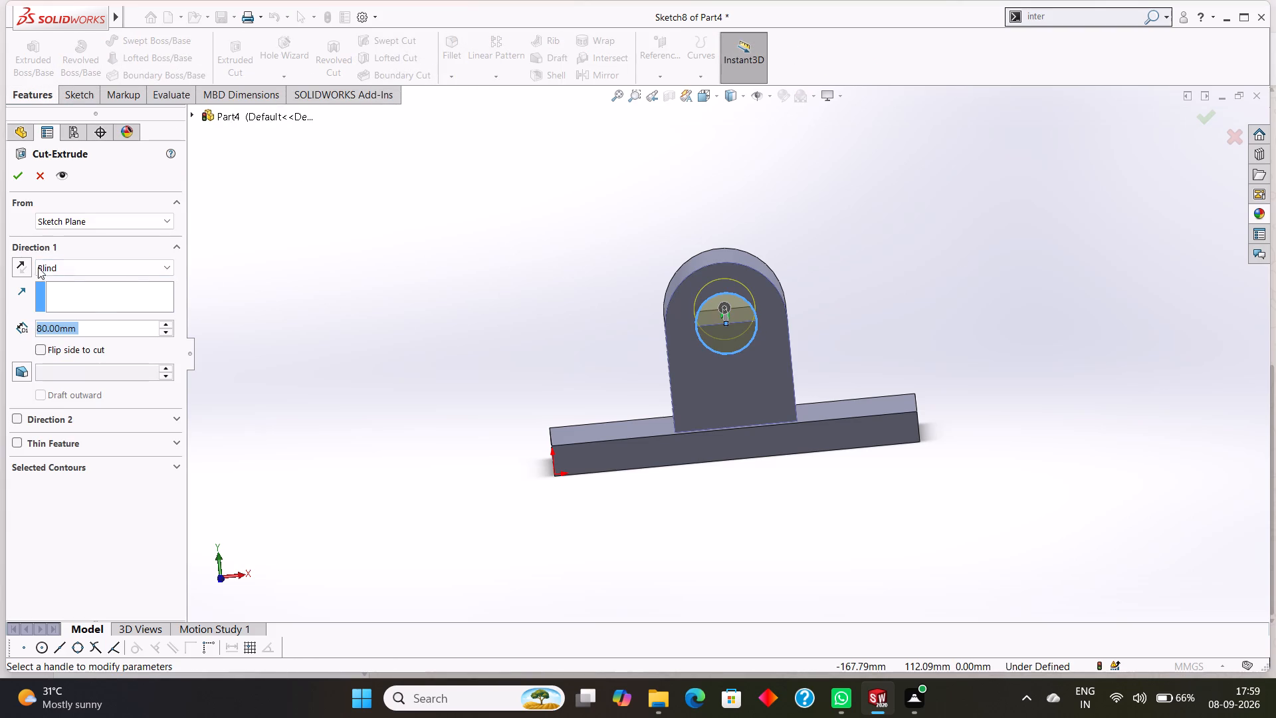
left_click(18, 176)
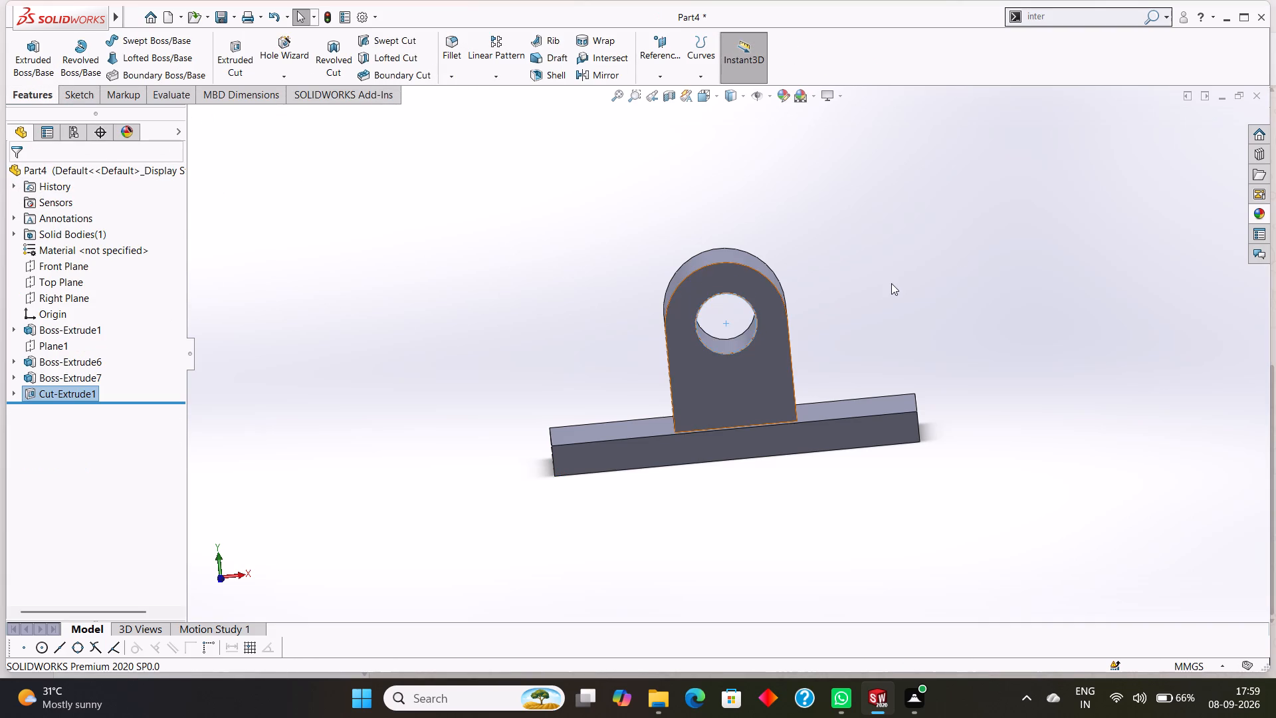
left_click(893, 283)
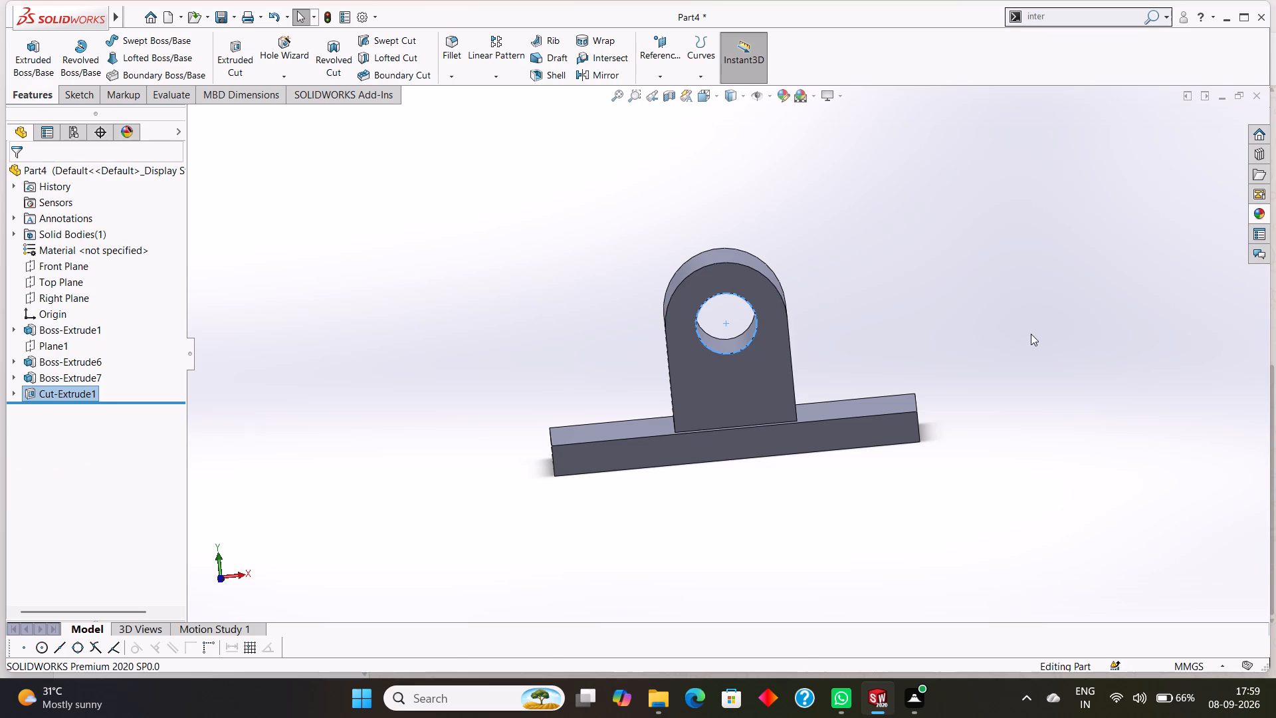
Examine the bore, the support and the base plate from several angles.
middle_click_drag(1031, 334, 1054, 314)
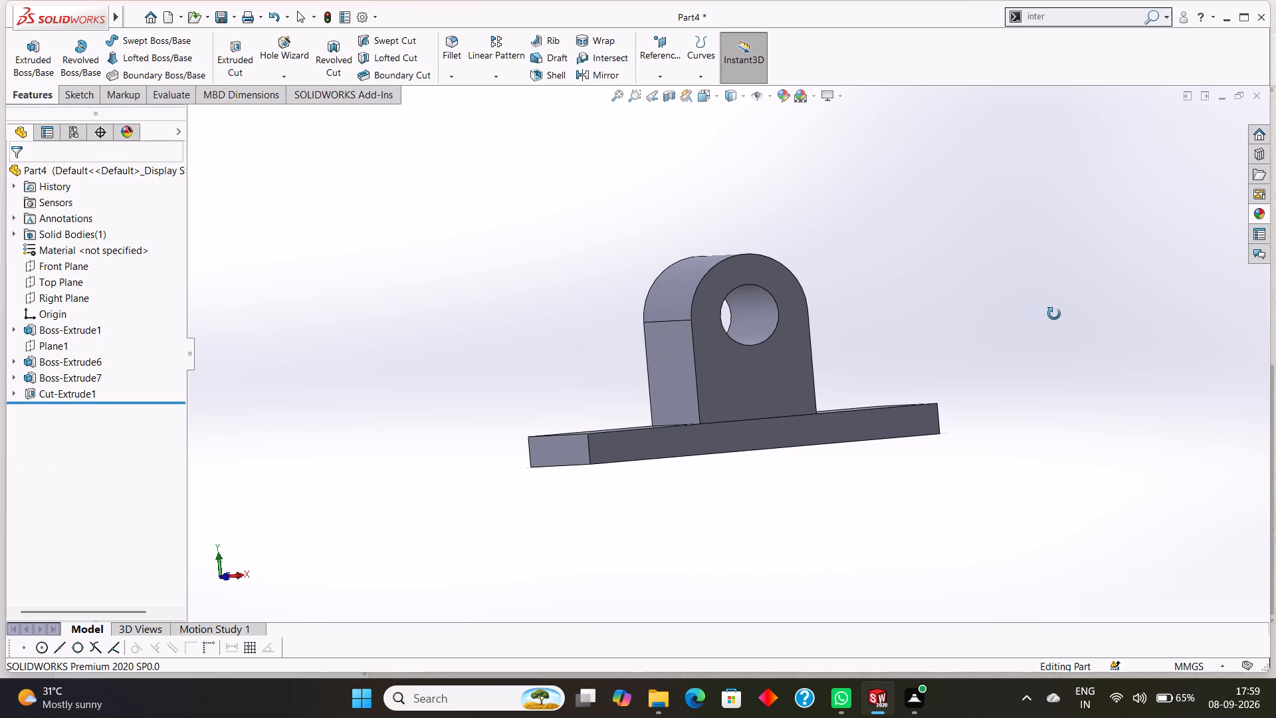
middle_click_drag(1054, 314, 1061, 319)
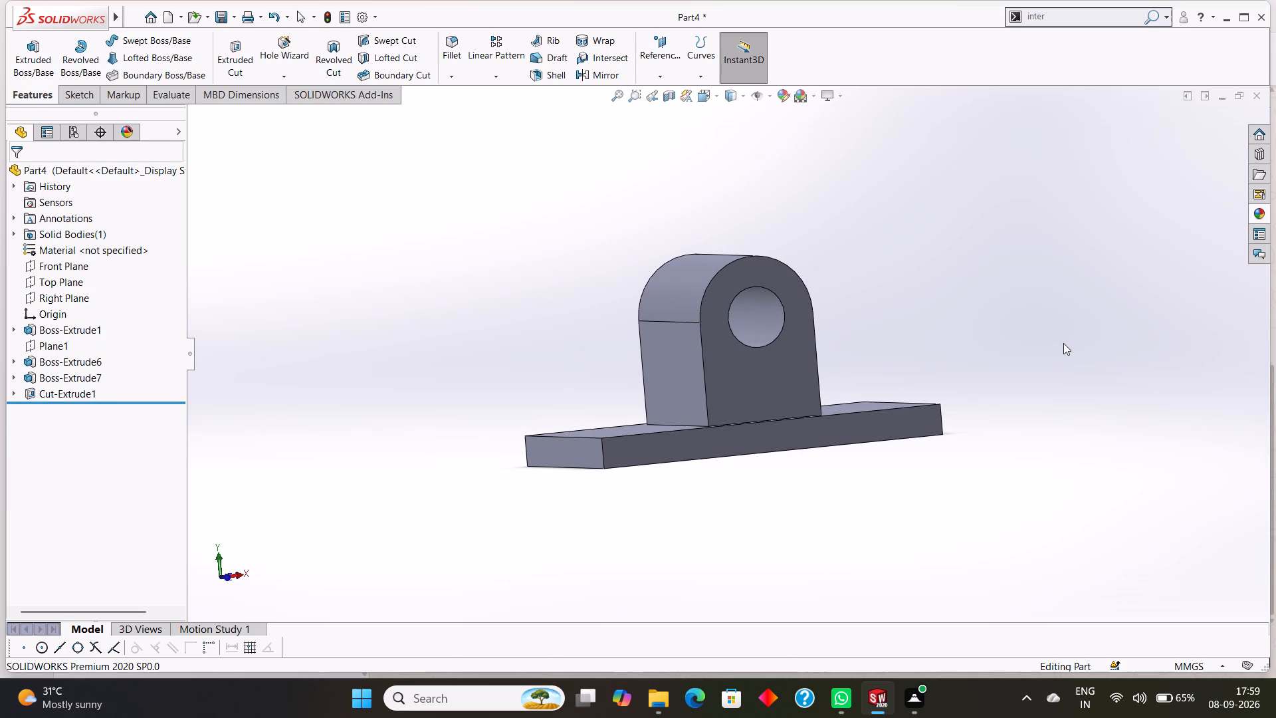
middle_click_drag(1063, 343, 1039, 361)
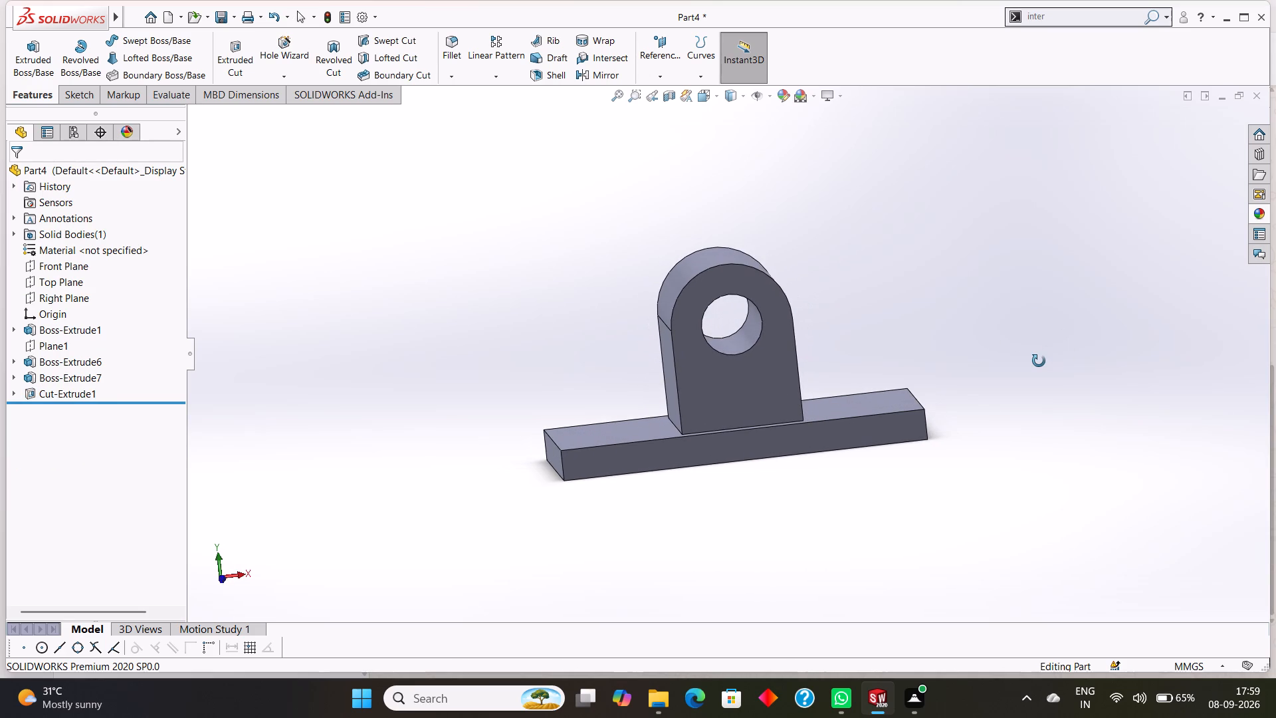
middle_click_drag(1039, 361, 1036, 360)
middle_click_drag(1037, 359, 1041, 314)
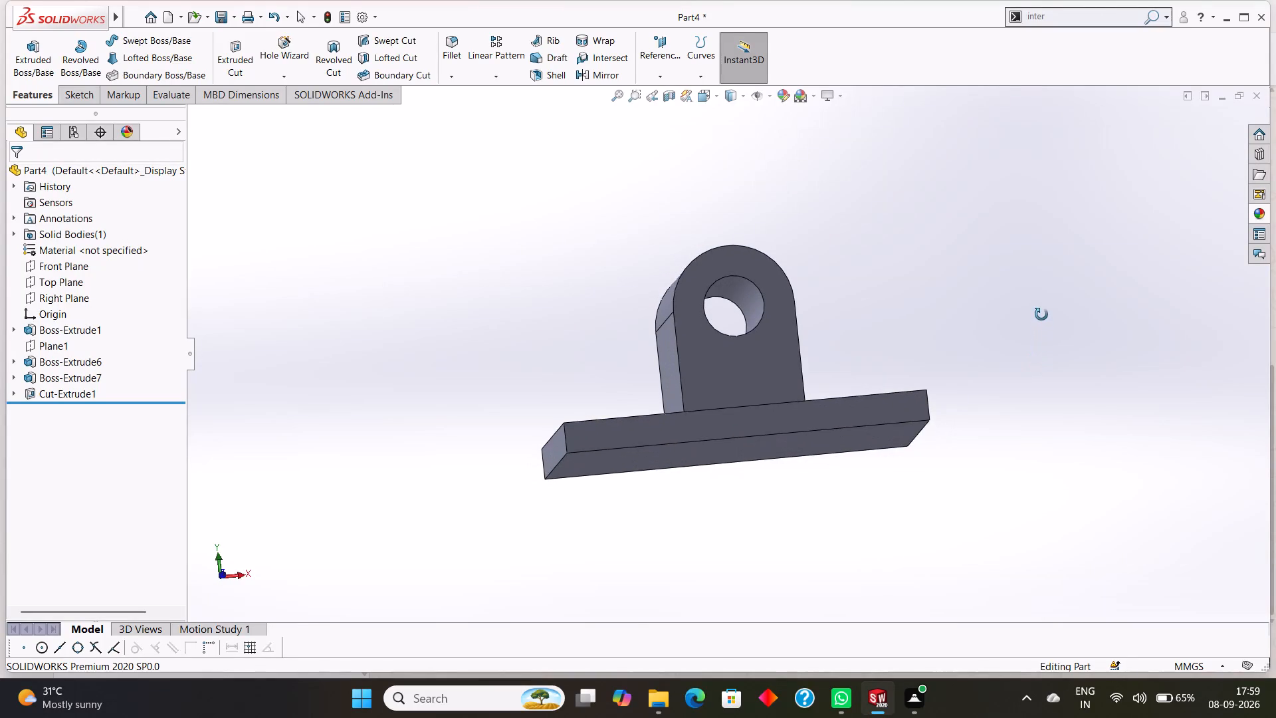
middle_click_drag(1041, 314, 1043, 326)
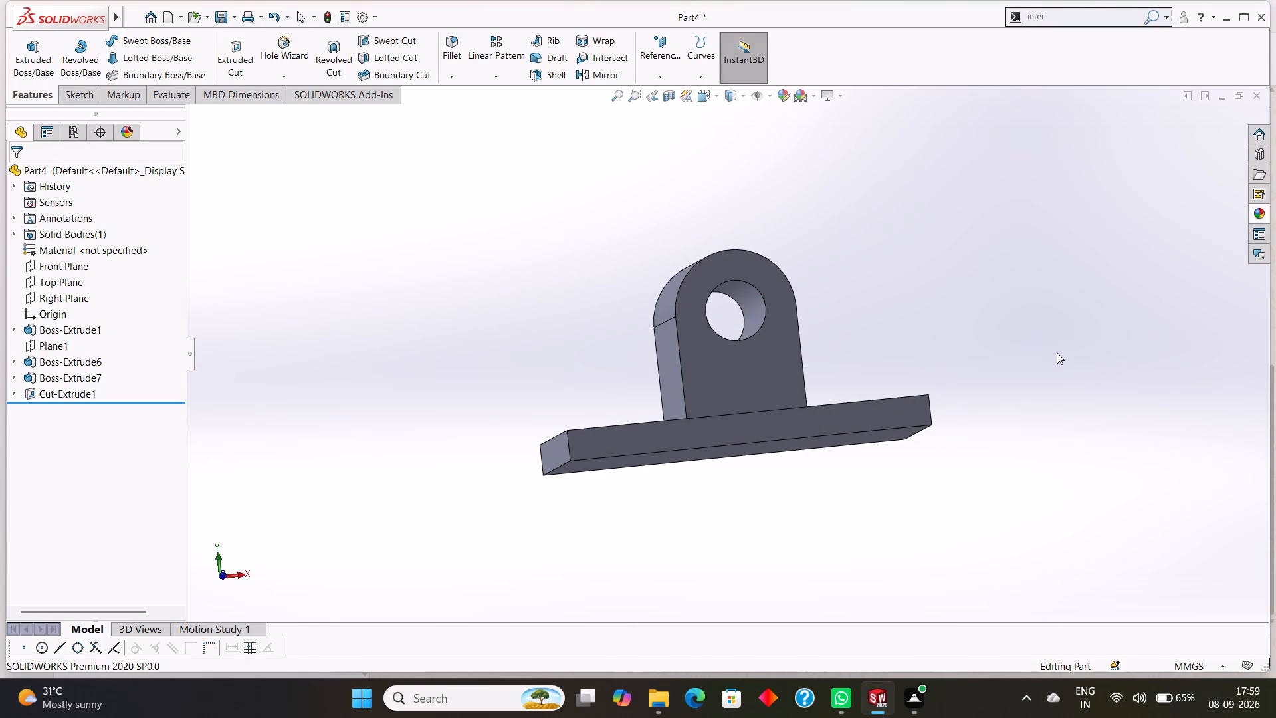
middle_click_drag(1057, 352, 1105, 460)
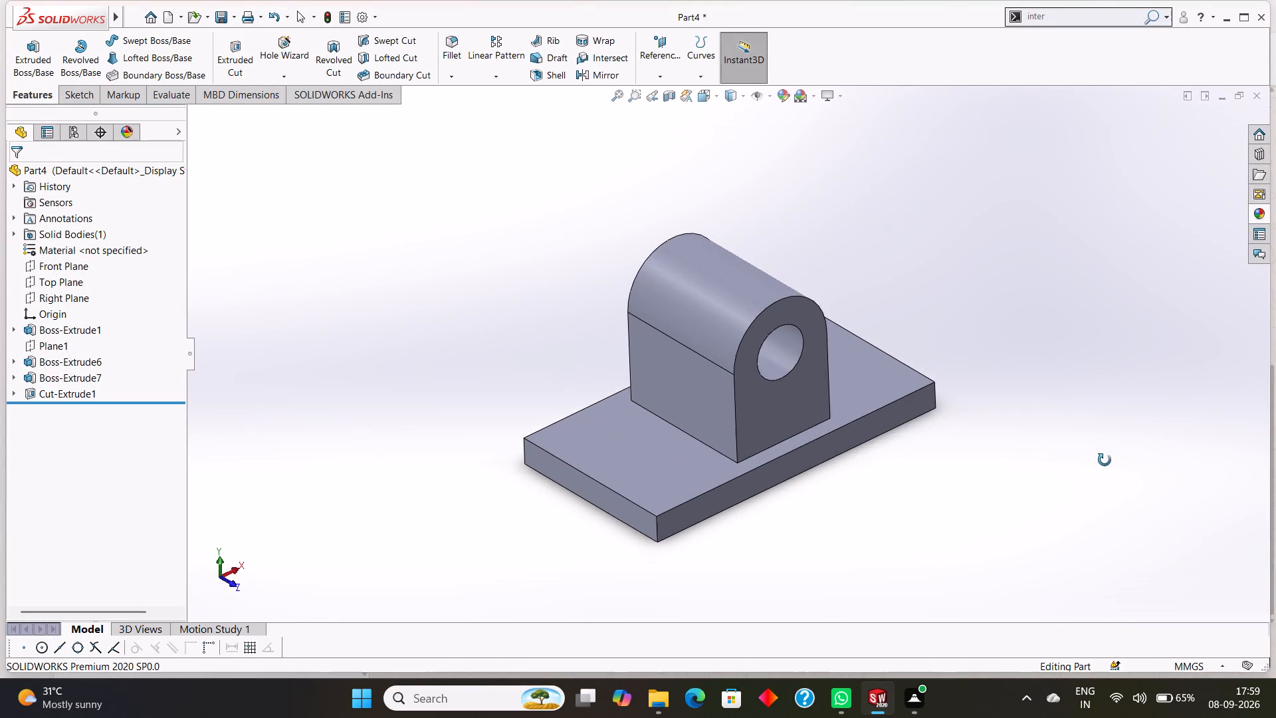
middle_click_drag(1105, 460, 1105, 461)
scroll(1105, 464, "down", 1)
scroll(671, 302, "up", 3)
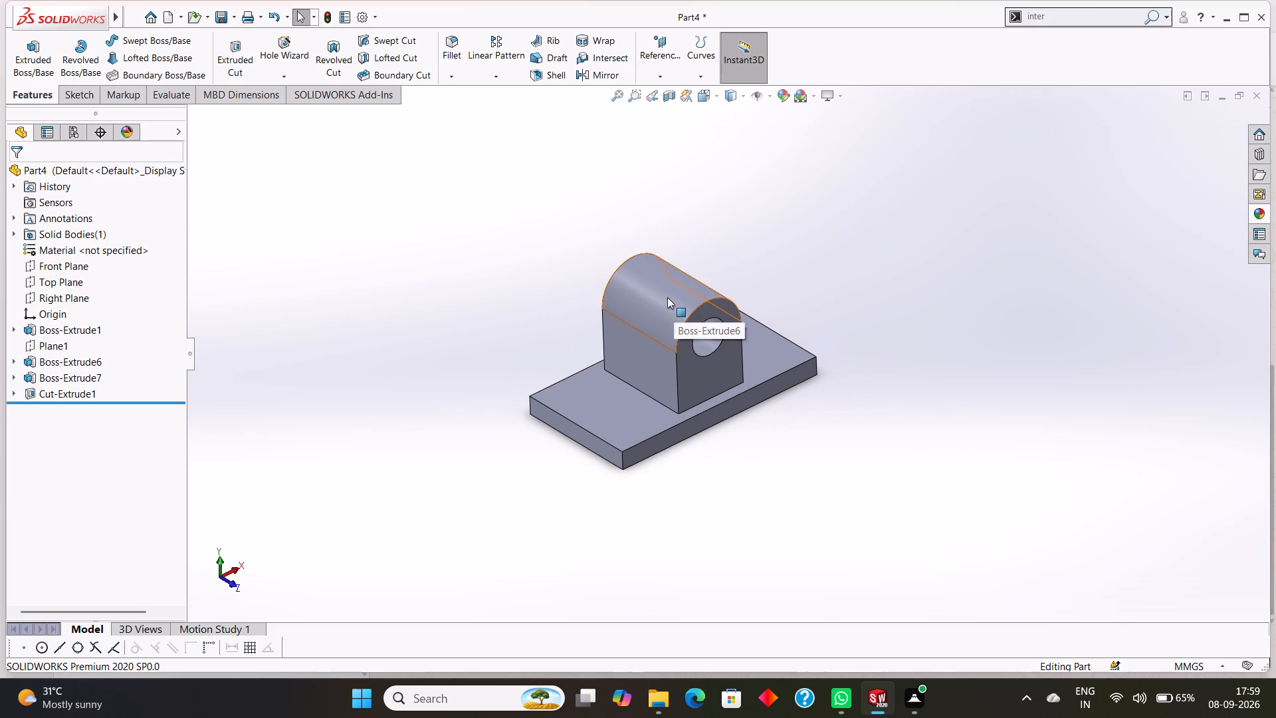
left_click(667, 297)
left_click(622, 404)
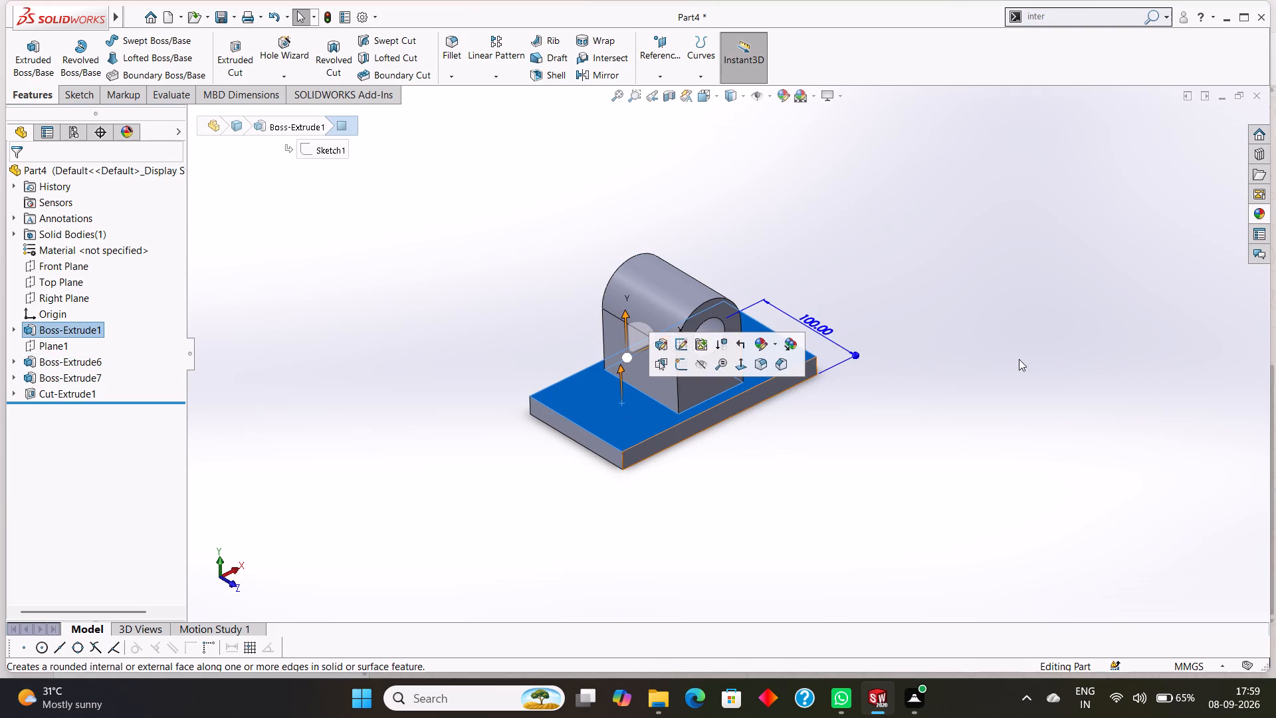
key("Escape")
key("Escape")
Create a reference plane offset 50 mm from the Front Plane, through the middle of the part.
left_click(609, 399)
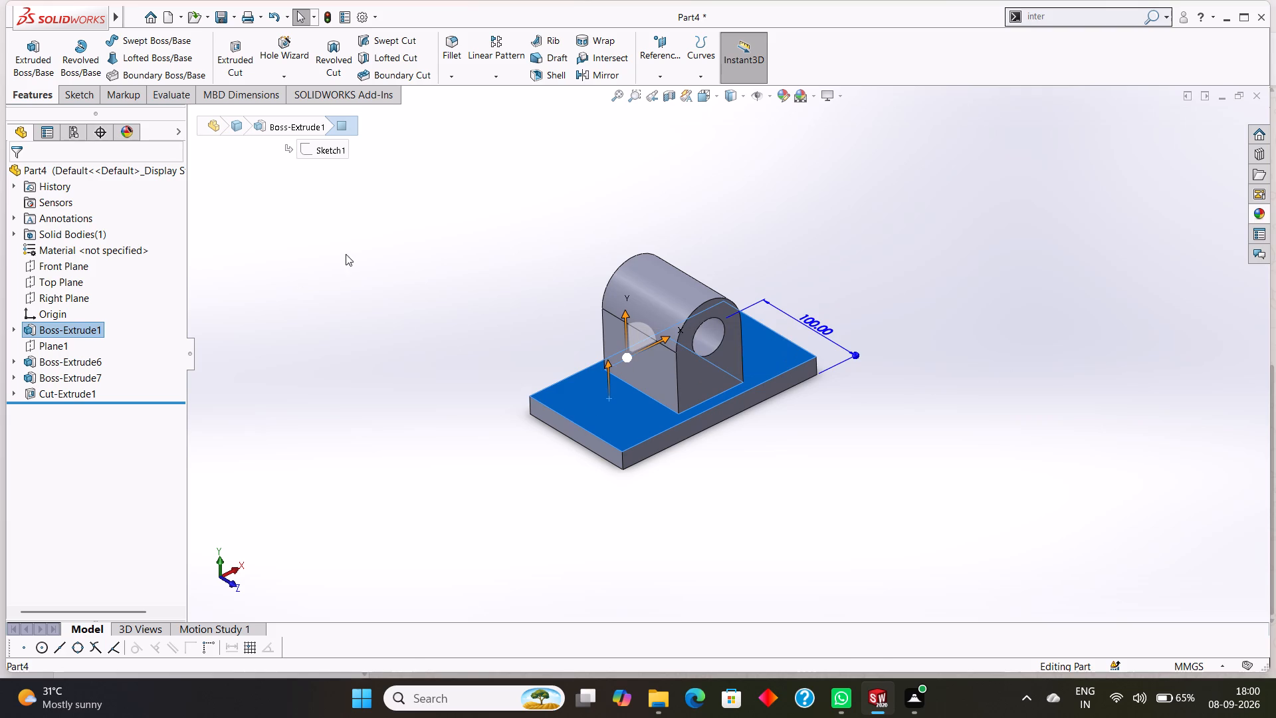
left_click(55, 264)
middle_click_drag(1005, 292, 1050, 327)
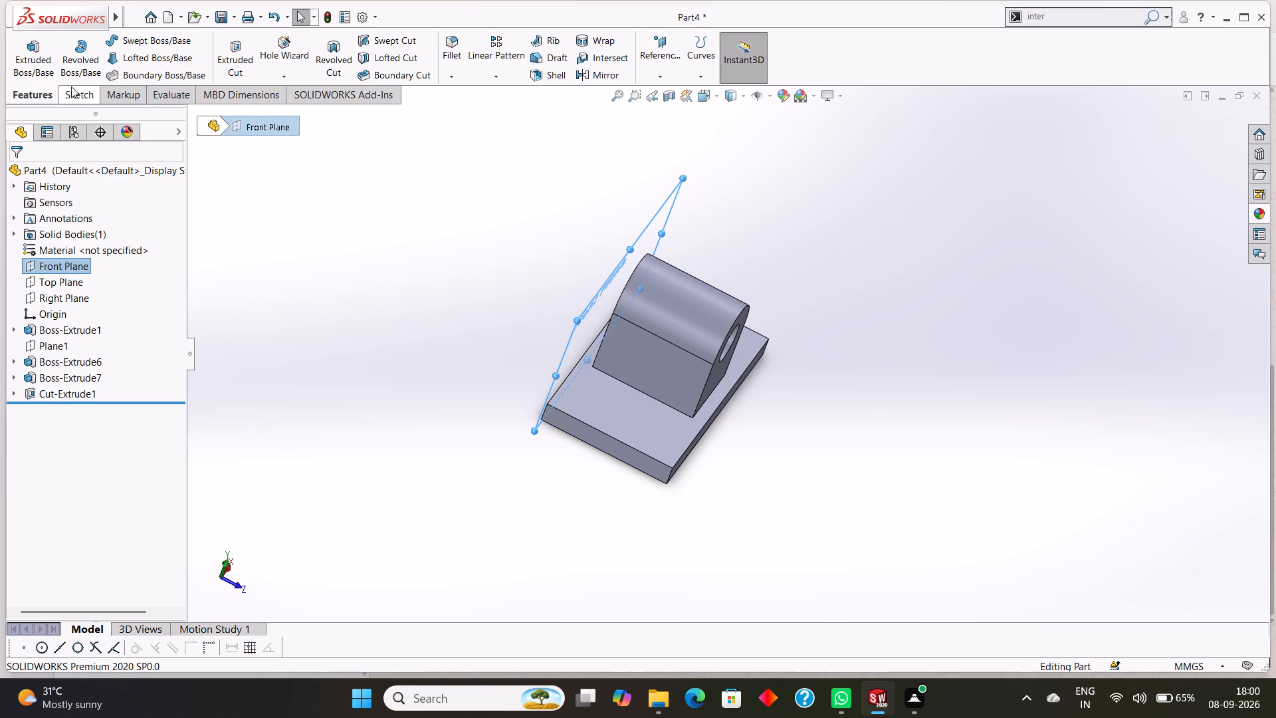
left_click(652, 74)
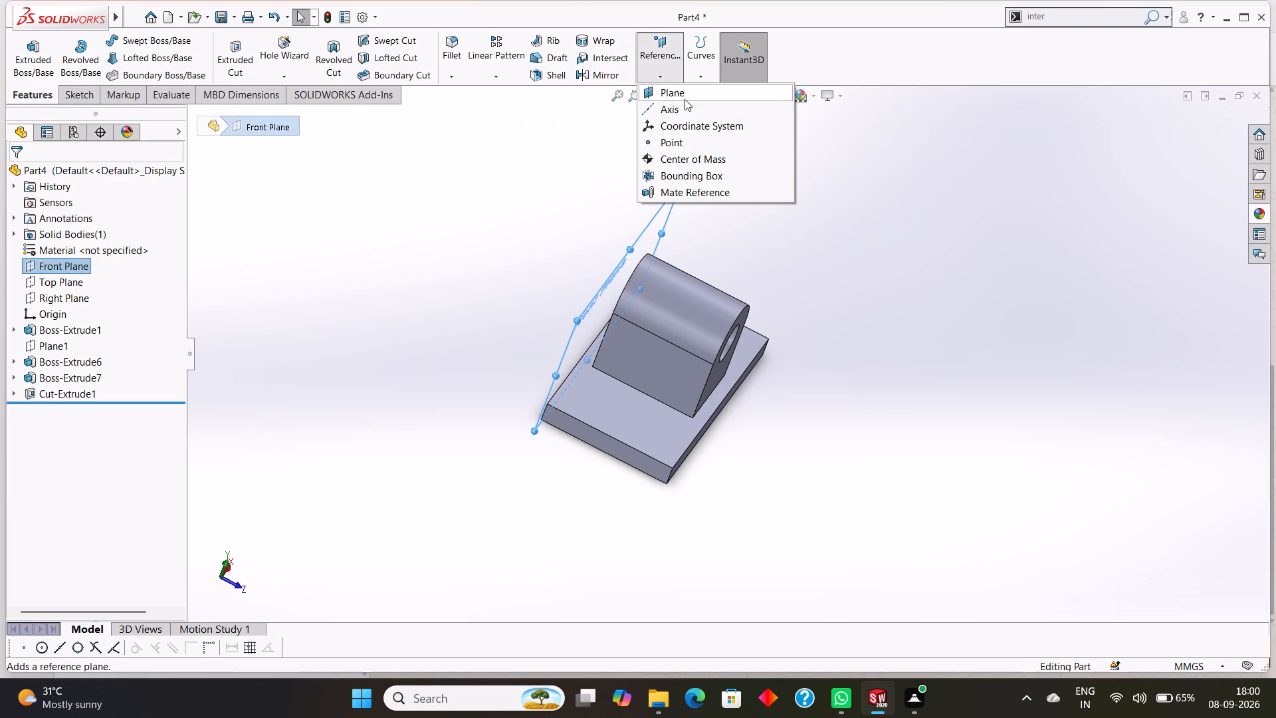
left_click(685, 96)
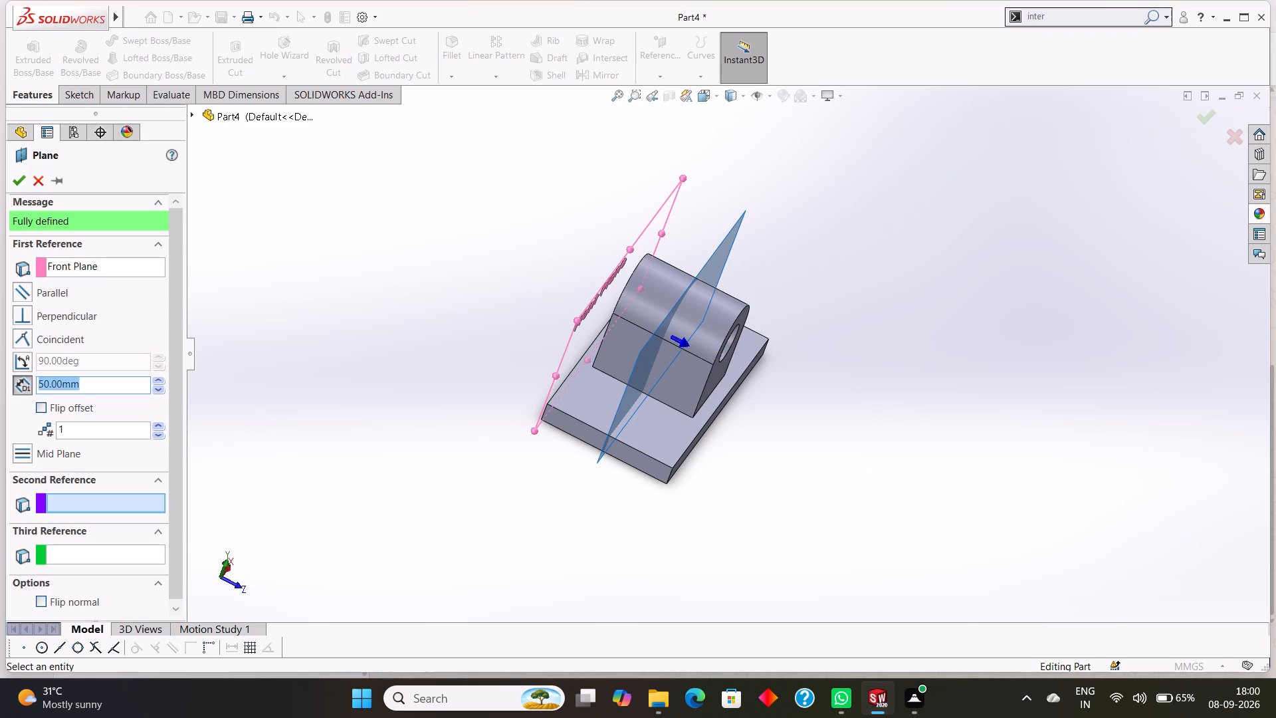
left_click(734, 227)
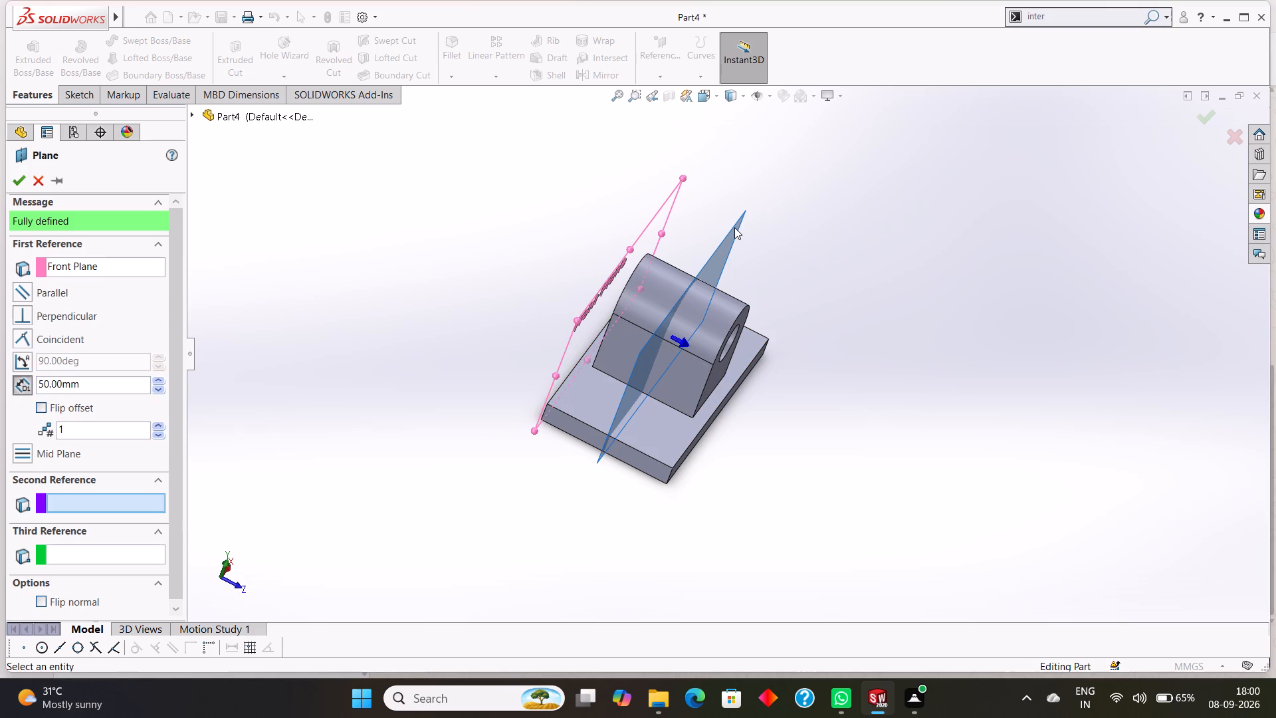
left_click(11, 181)
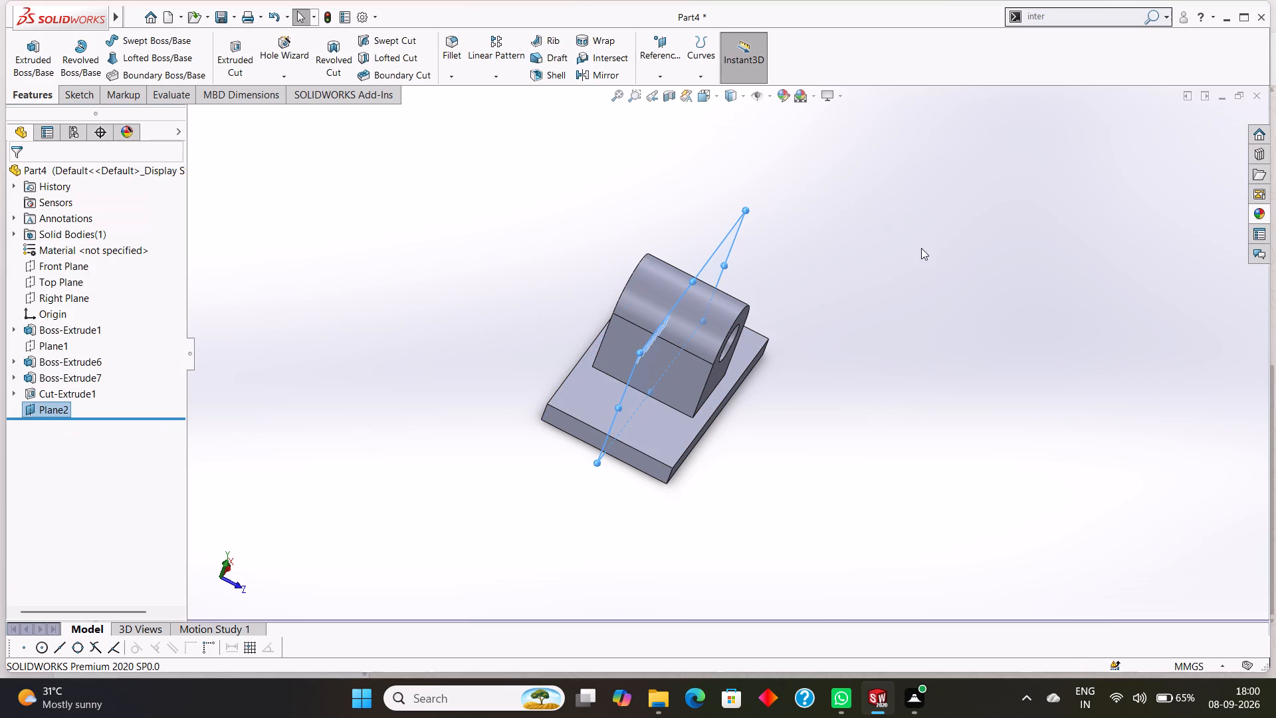
left_click(933, 261)
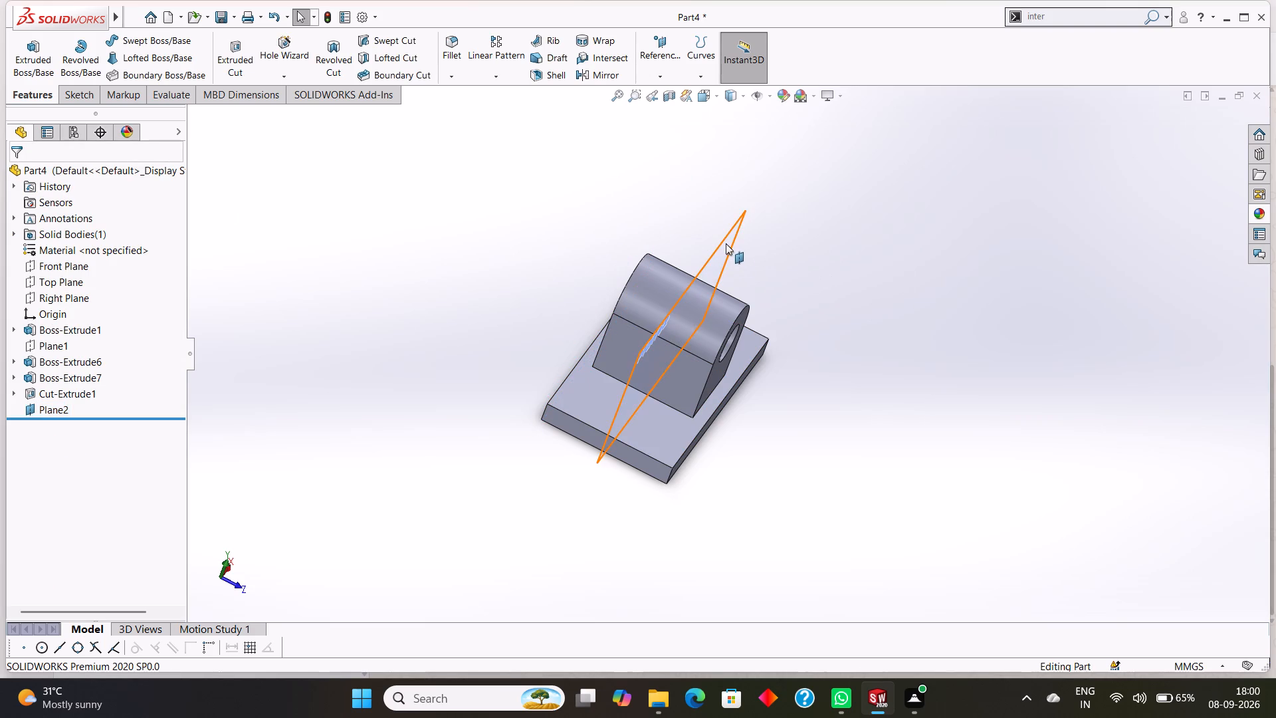
Sketch a sloped line about 69 mm long on Plane2, from the support's upper tangent corner to the base plate's top edge on the origin side.
left_click(723, 239)
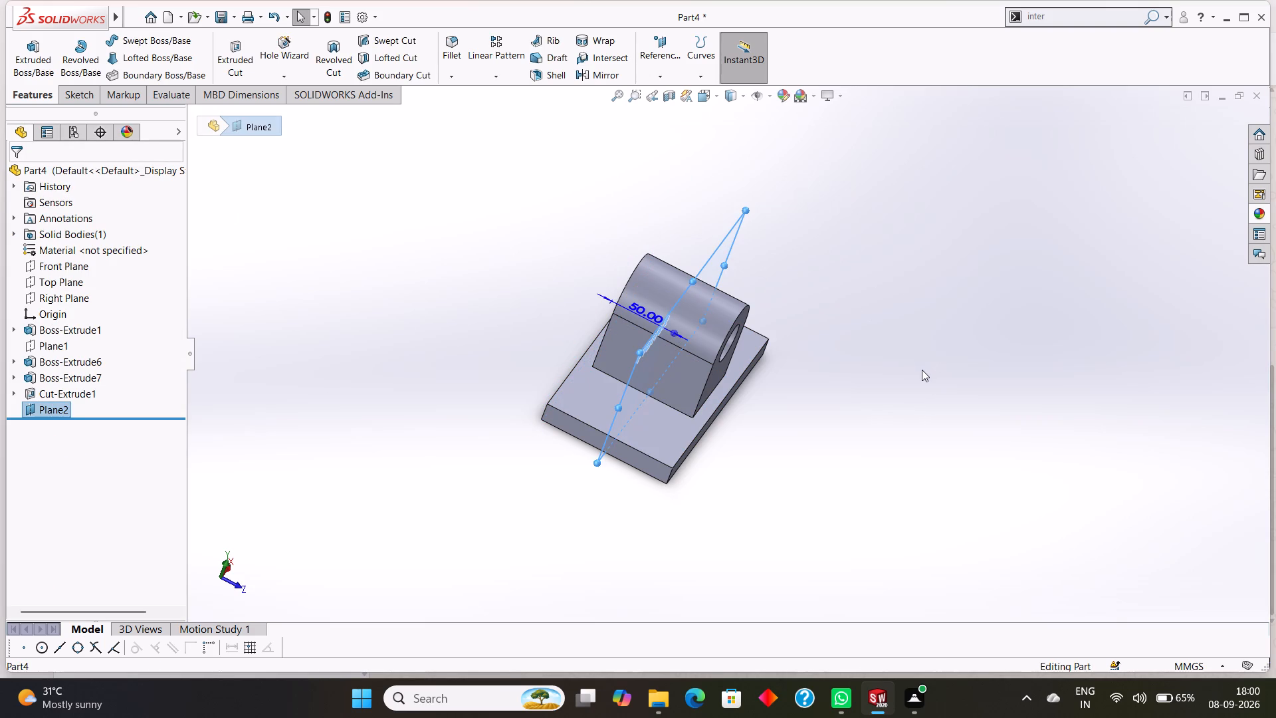
key("ctrl+8")
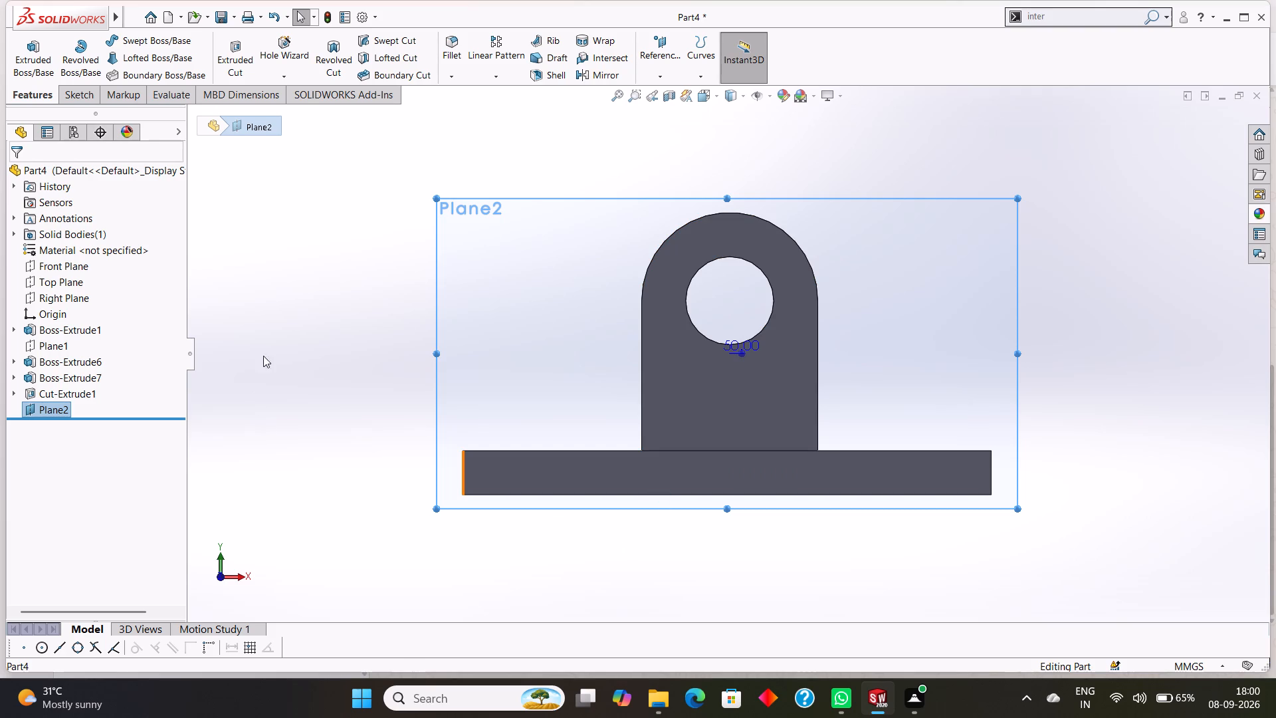
left_click(68, 97)
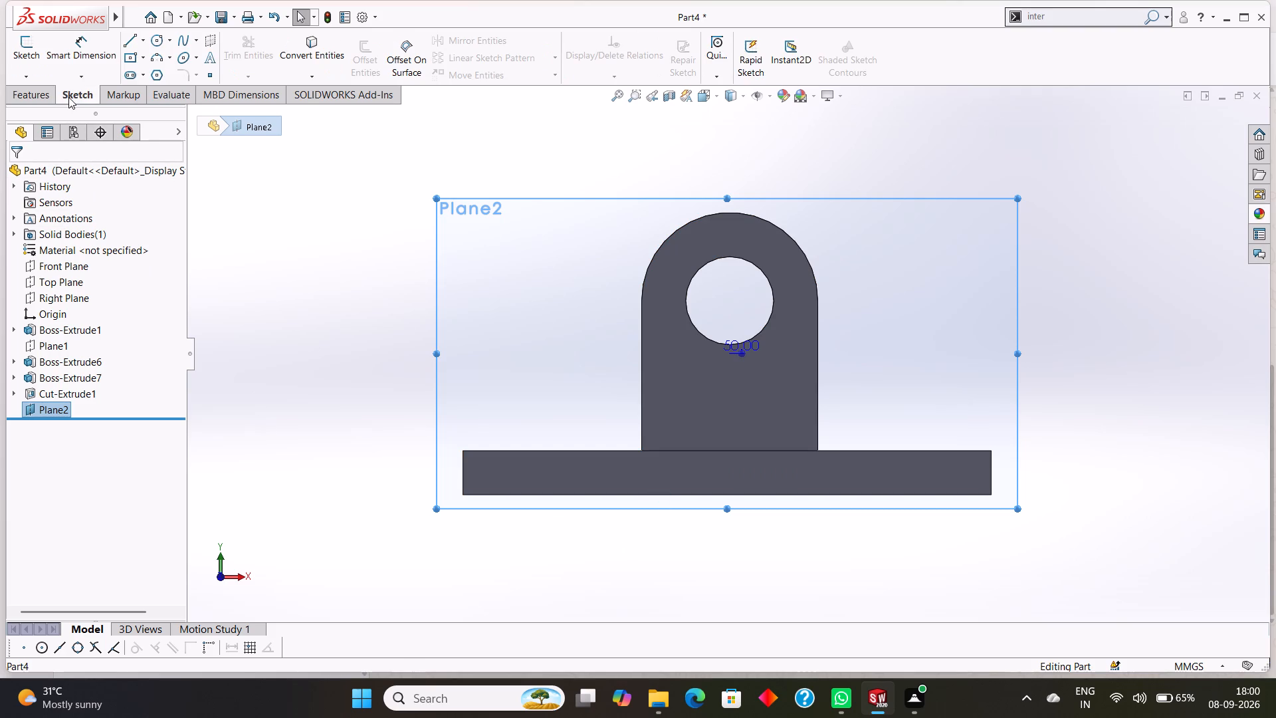
left_click(134, 42)
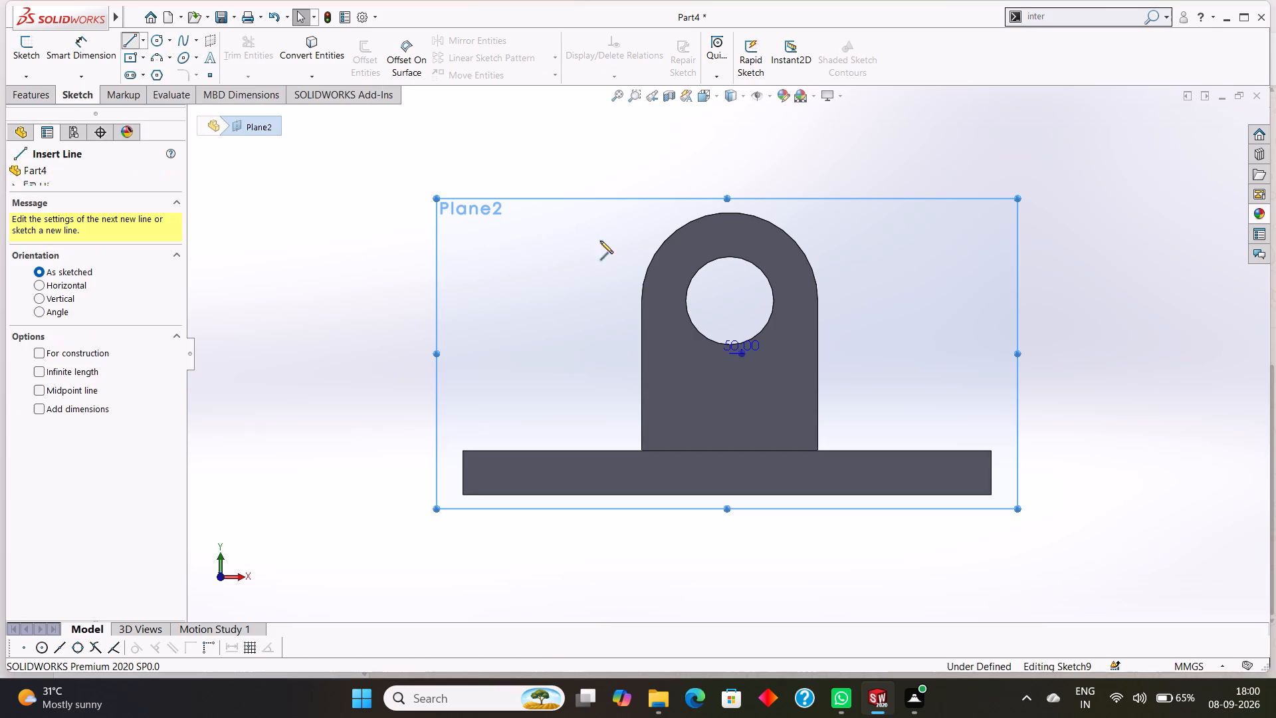
left_click(641, 302)
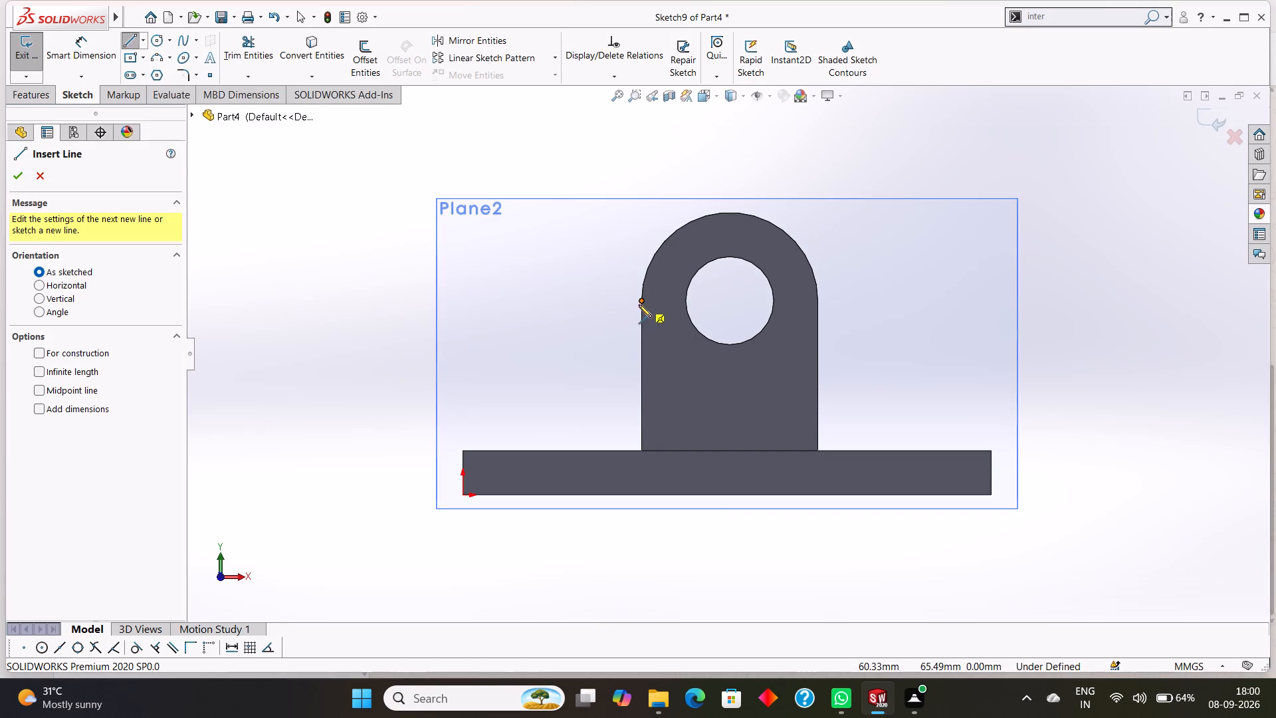
left_click(508, 450)
right_click(508, 453)
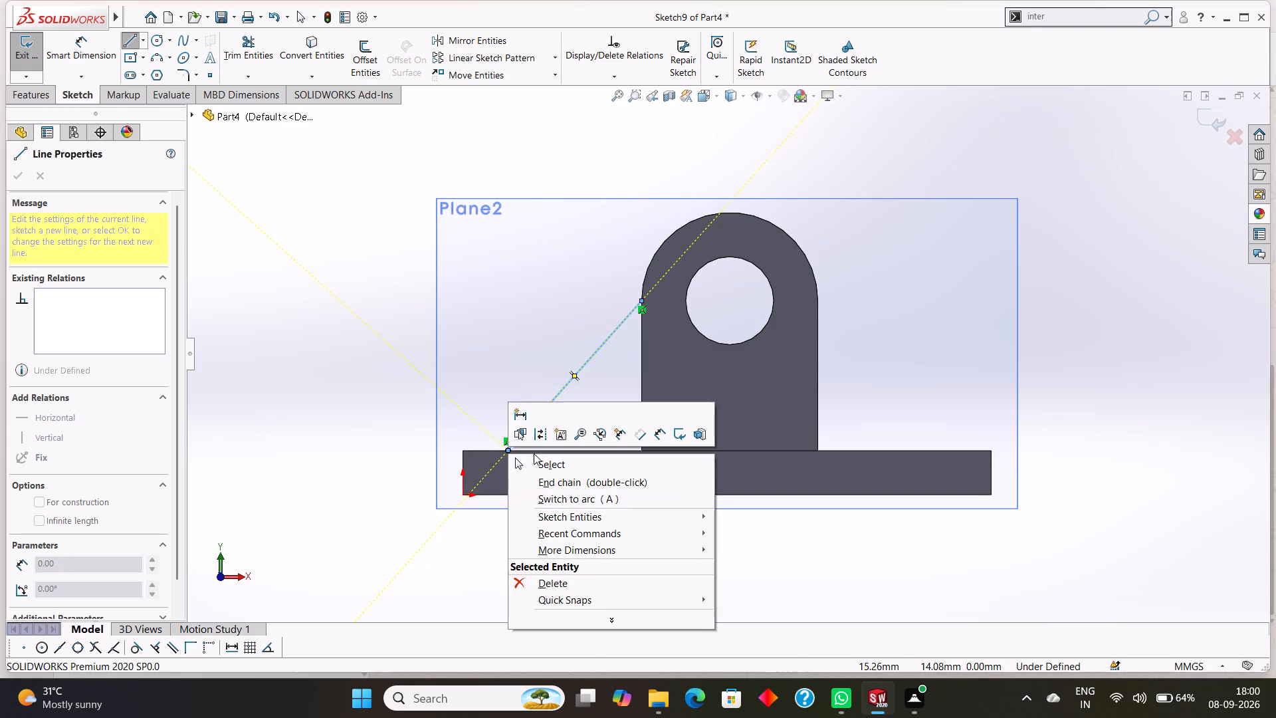
left_click(546, 457)
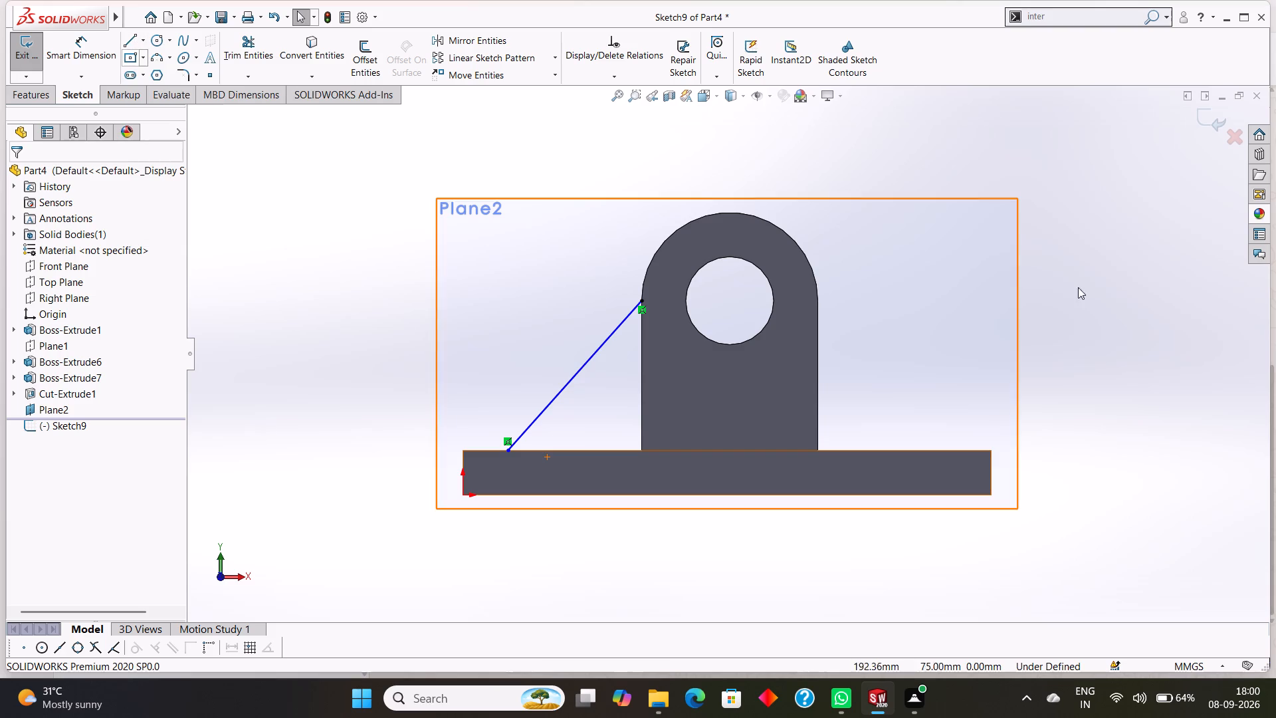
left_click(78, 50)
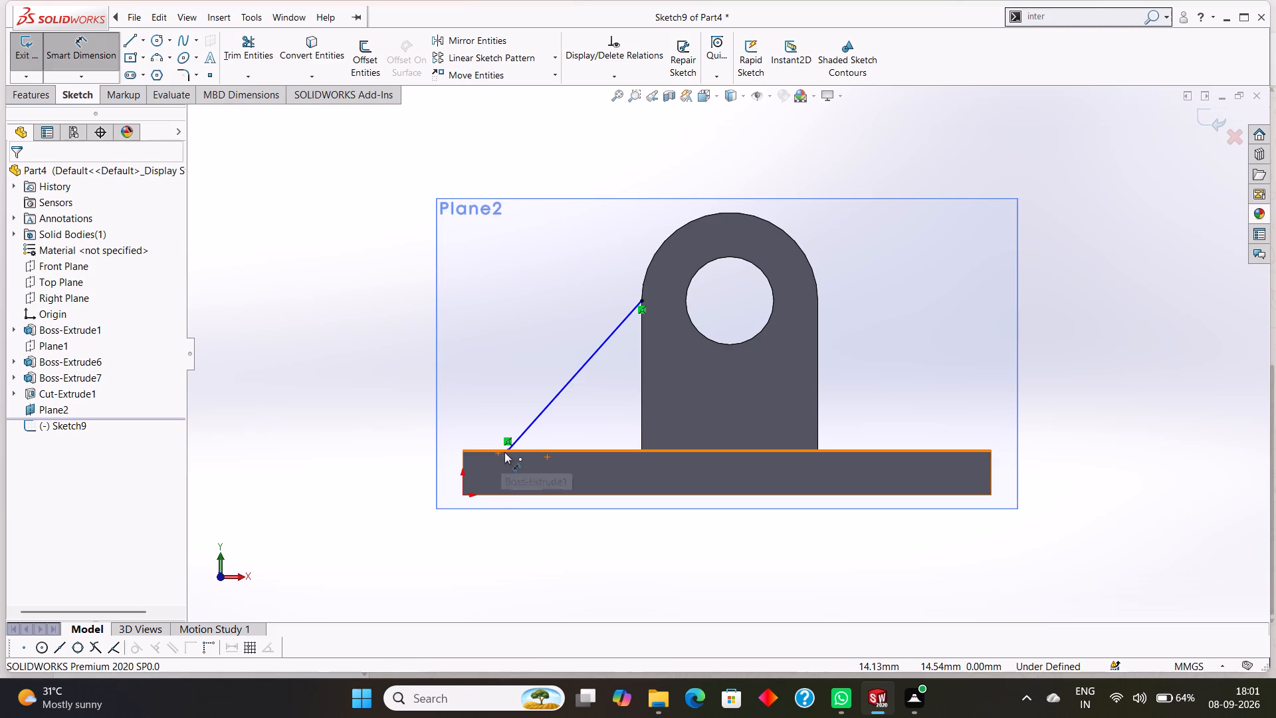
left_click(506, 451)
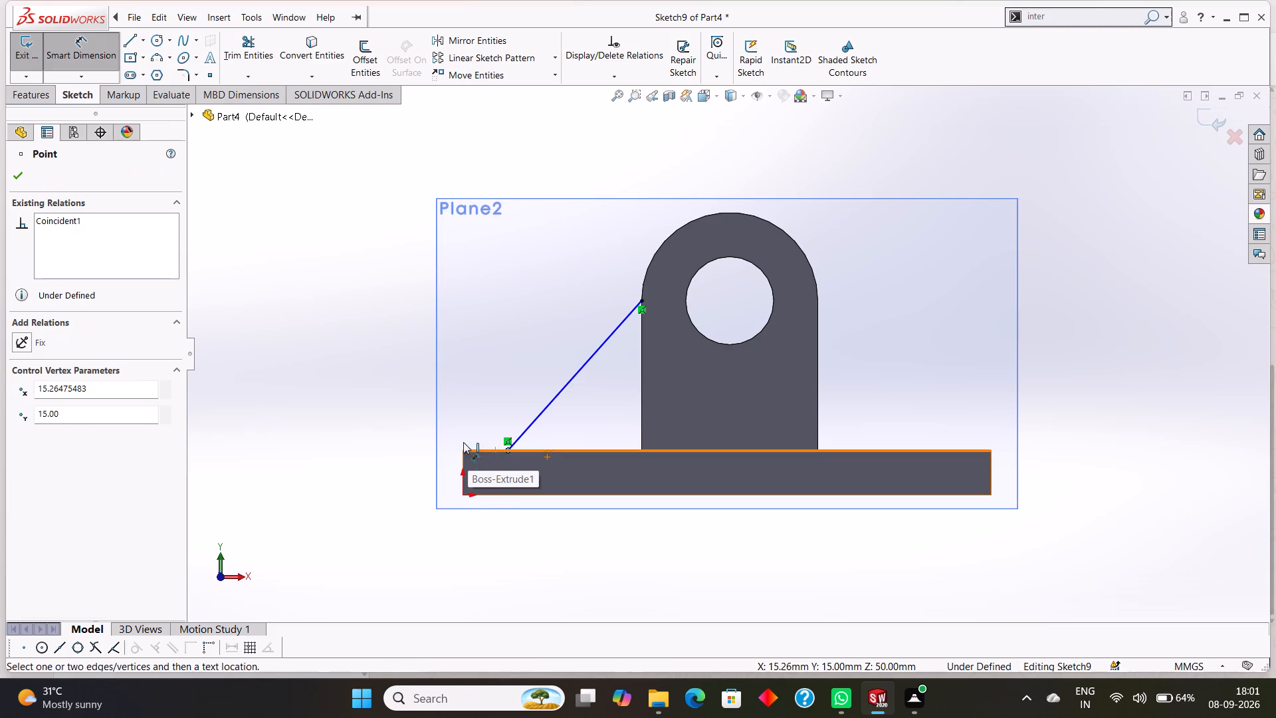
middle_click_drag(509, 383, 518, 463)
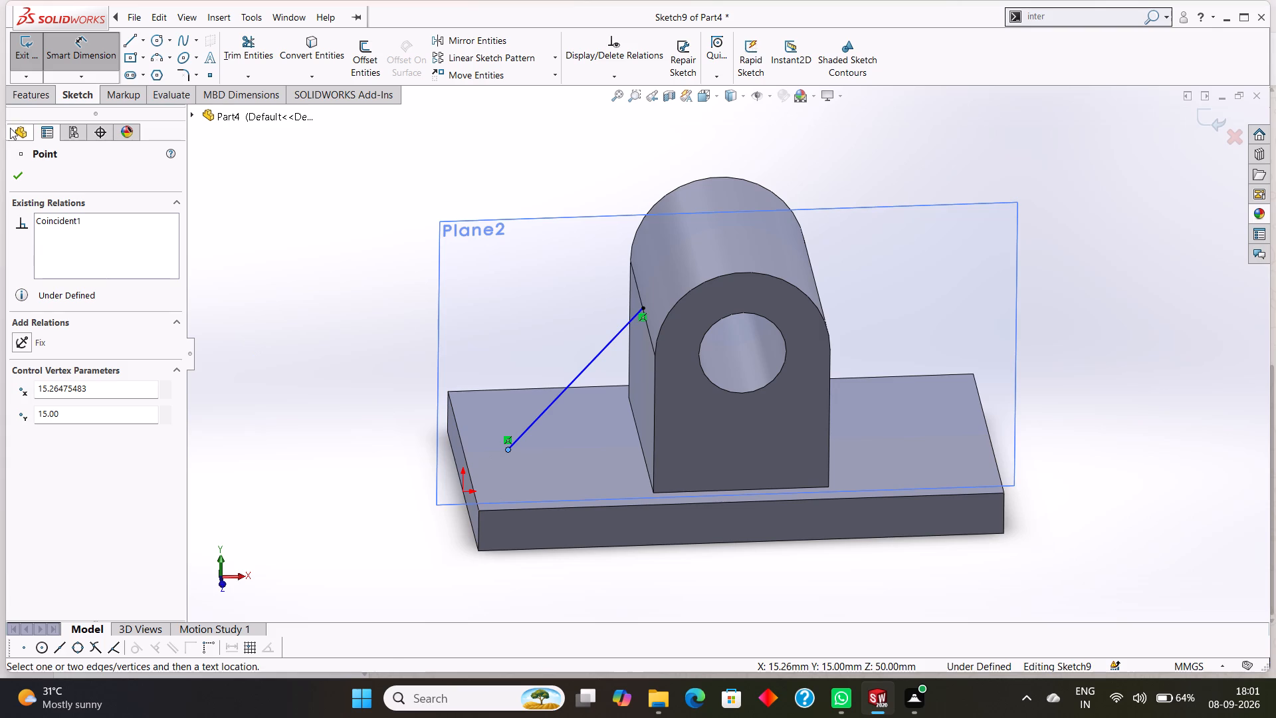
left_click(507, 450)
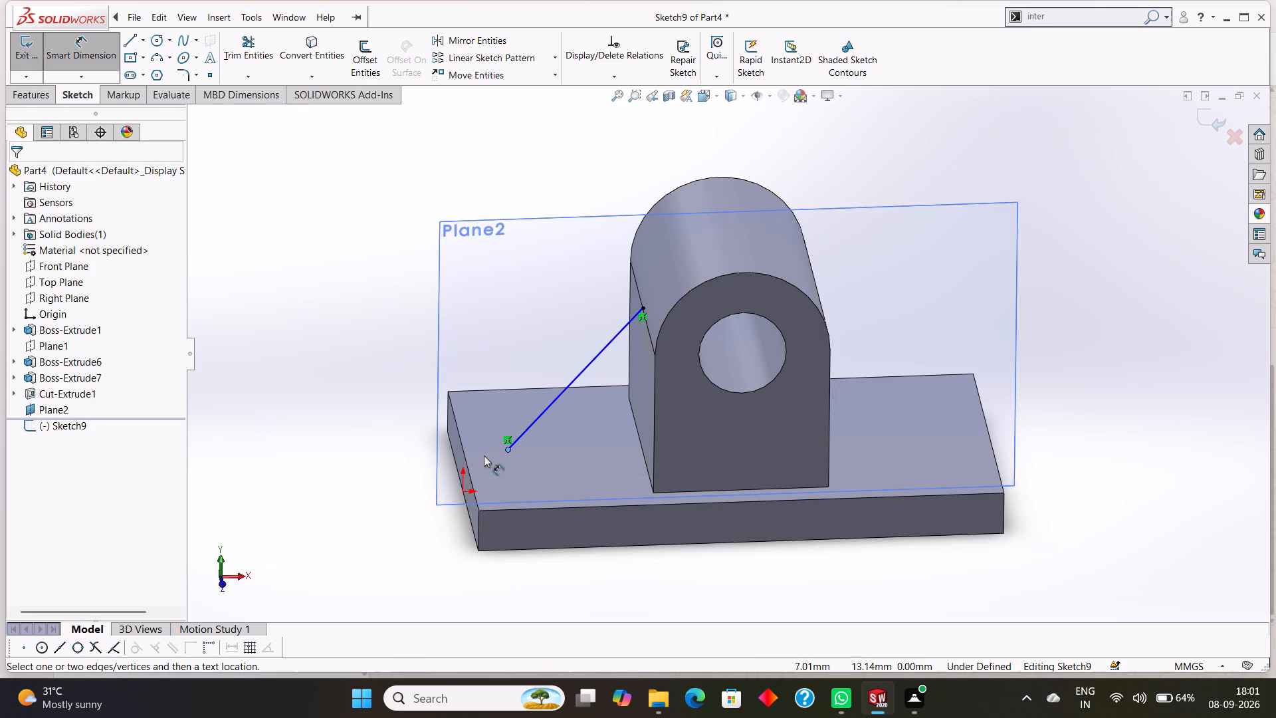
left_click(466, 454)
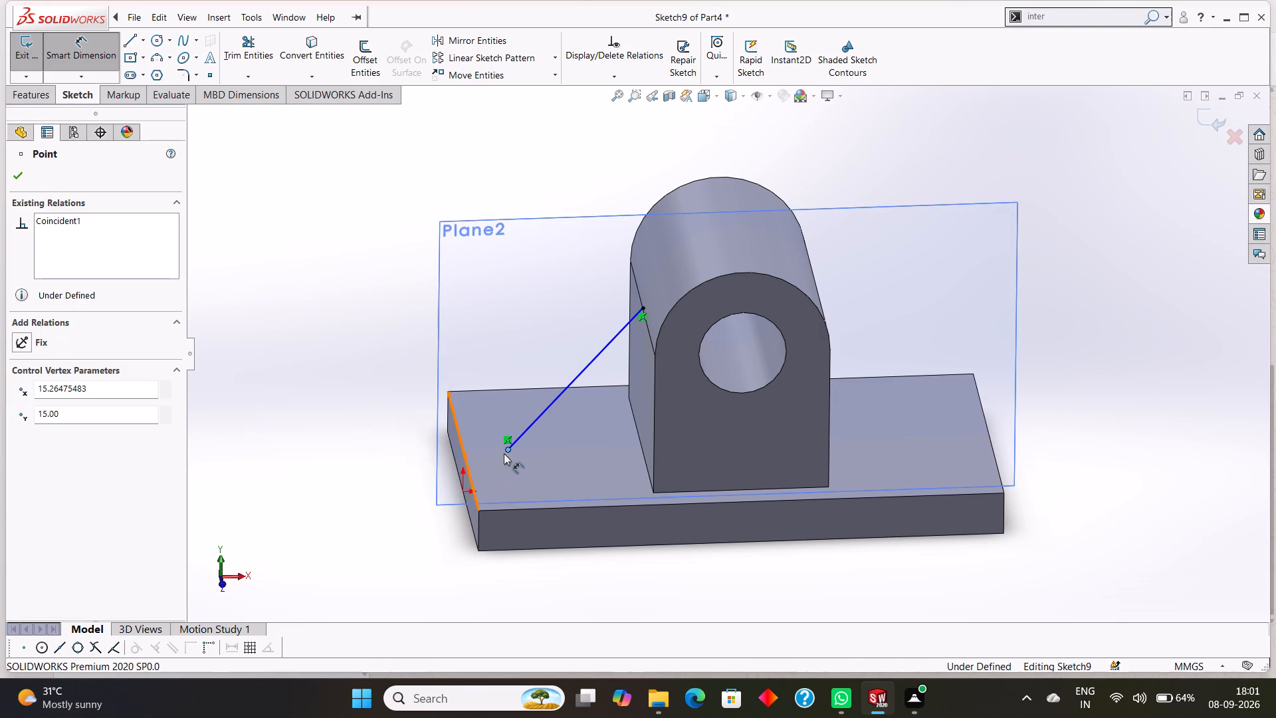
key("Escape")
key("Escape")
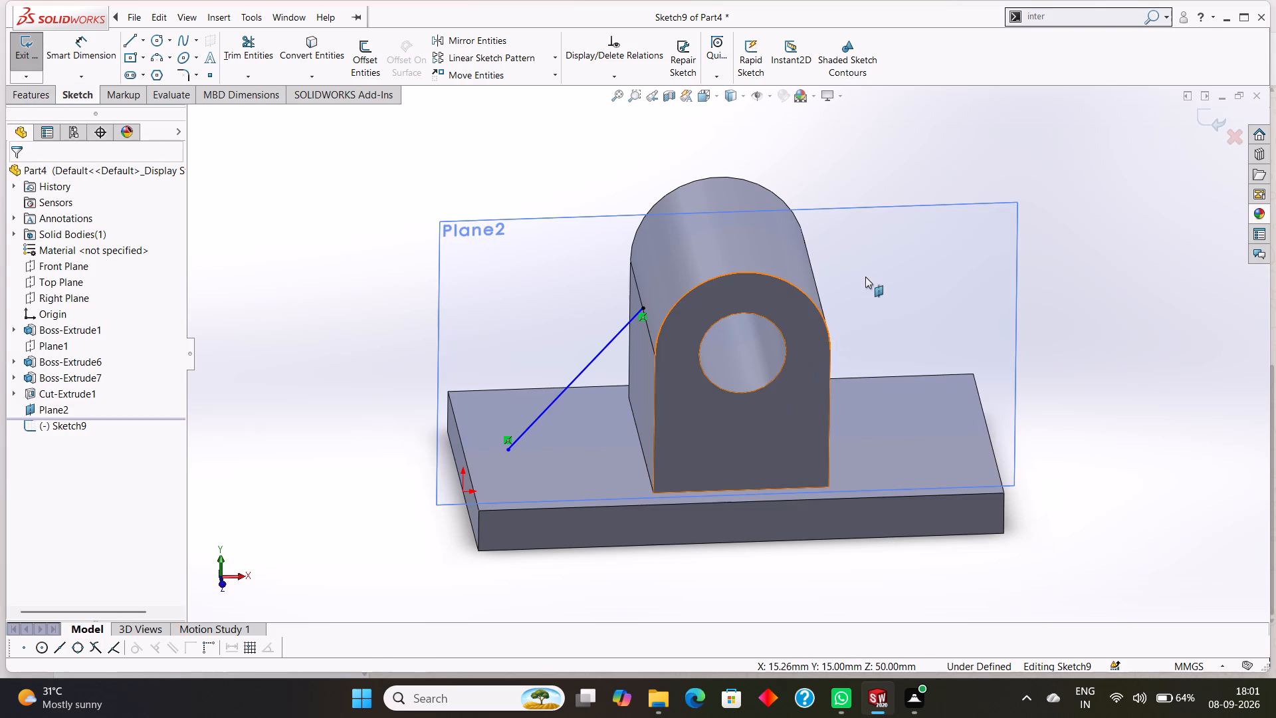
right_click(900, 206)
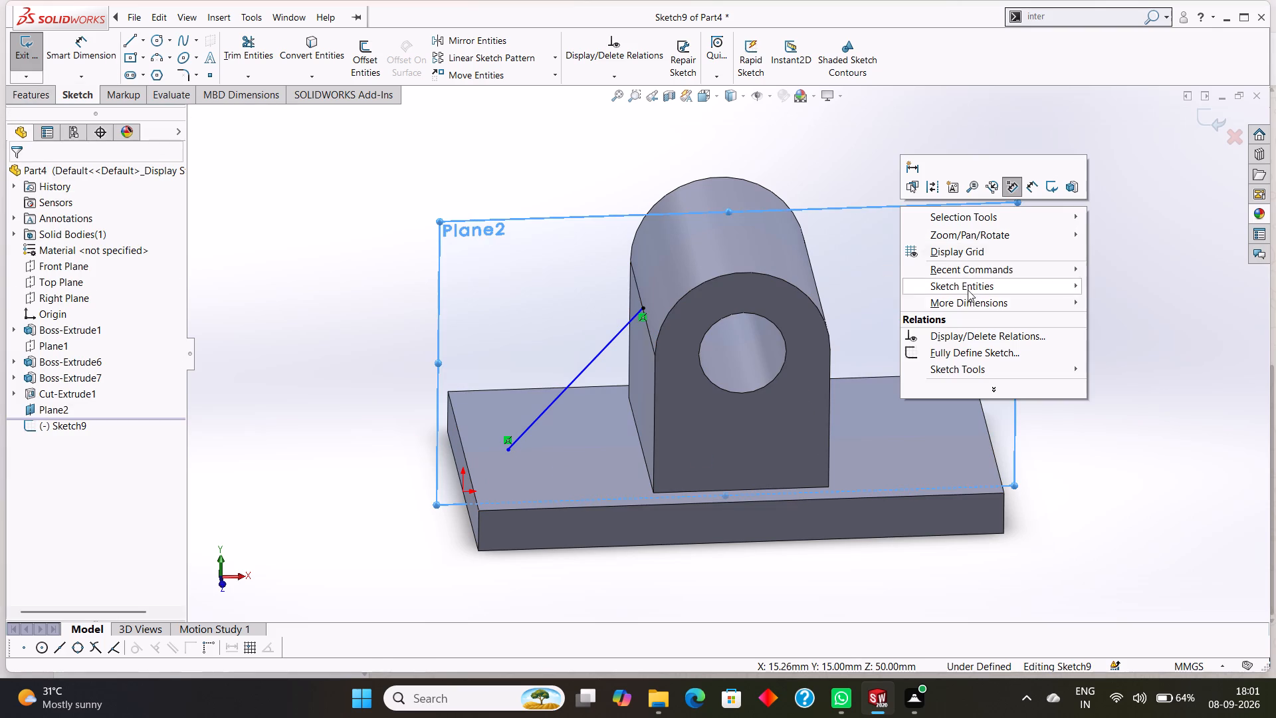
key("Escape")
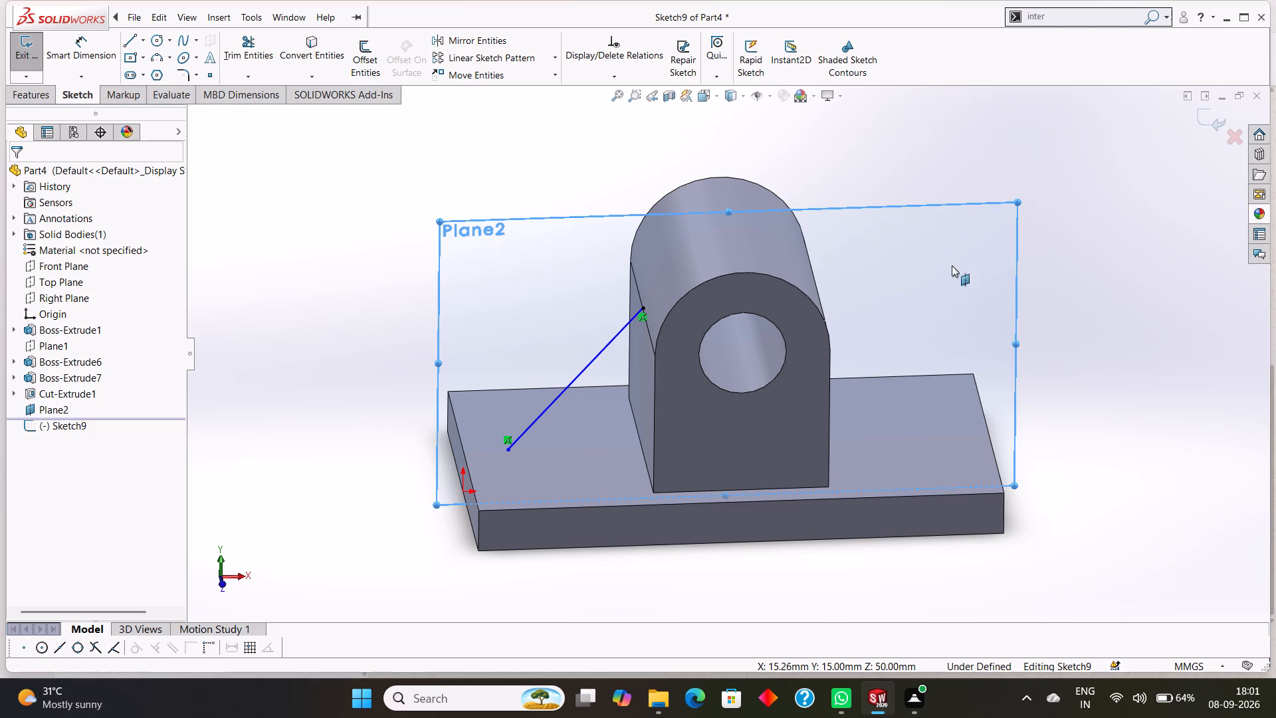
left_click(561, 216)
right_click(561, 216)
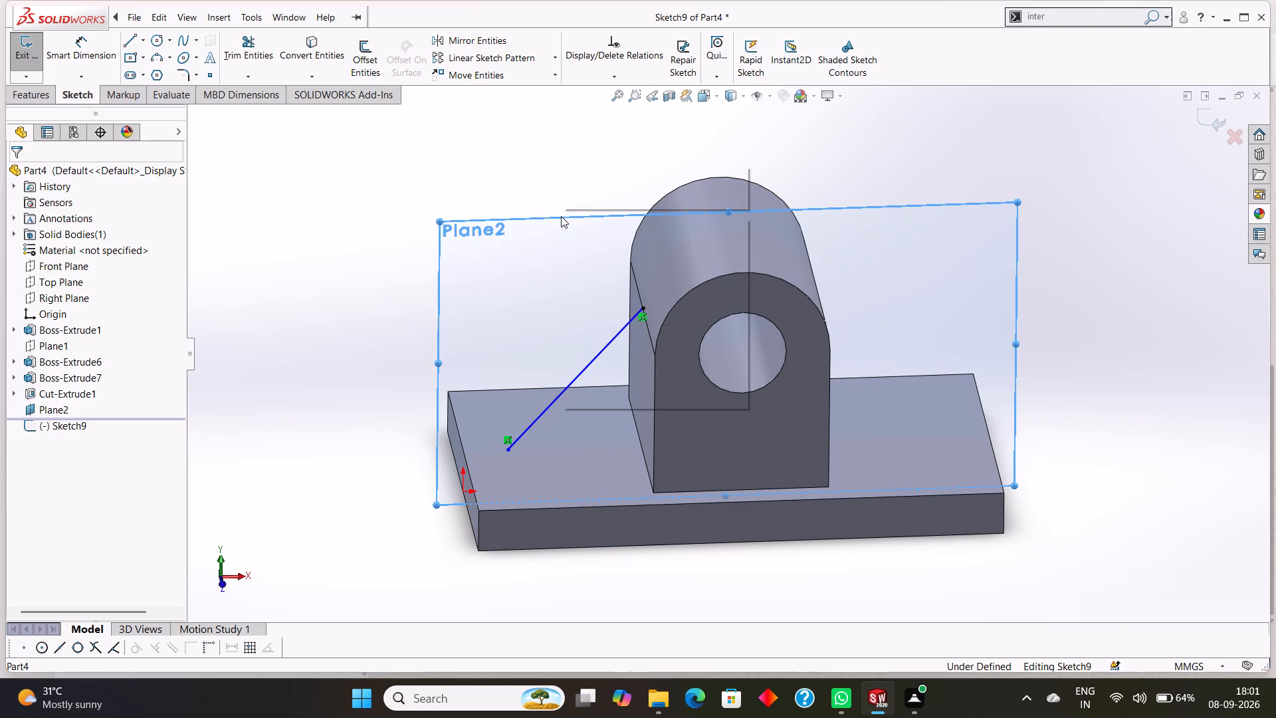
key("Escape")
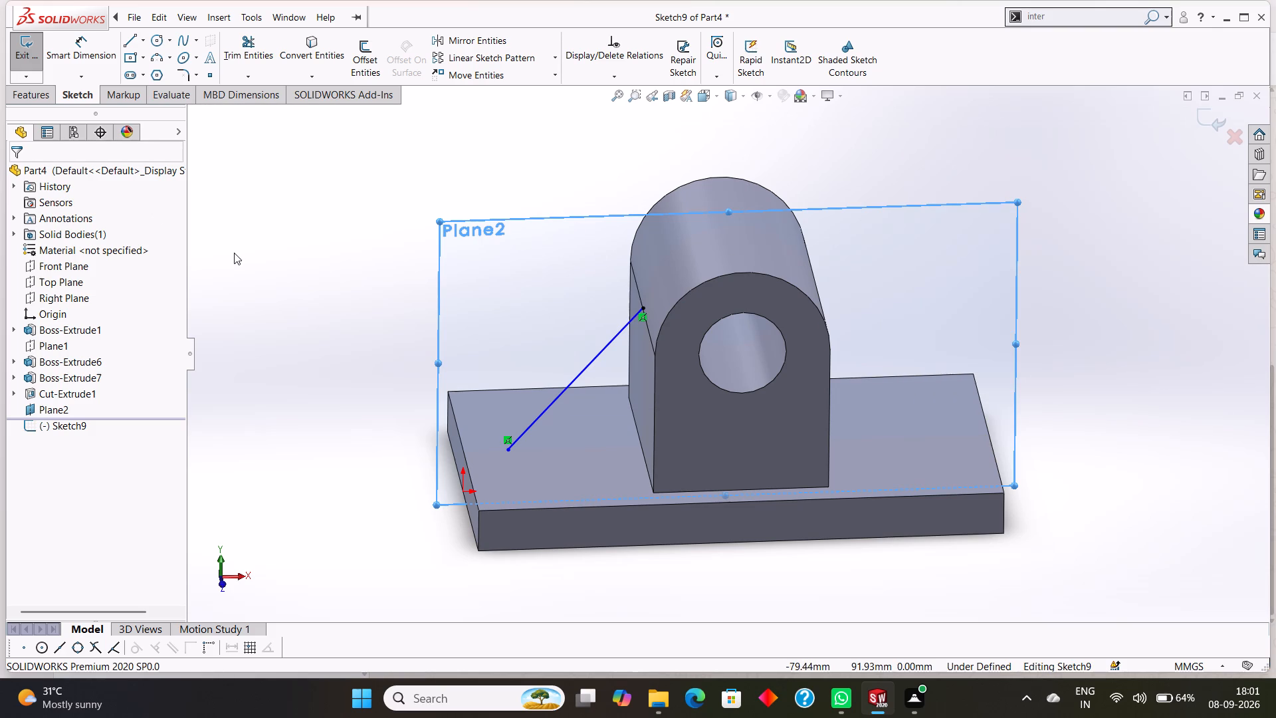
Sketch a second sloped line about 67 mm long on Plane2, from the support's opposite tangent corner to the base plate's top edge.
middle_click_drag(1114, 449, 1047, 471)
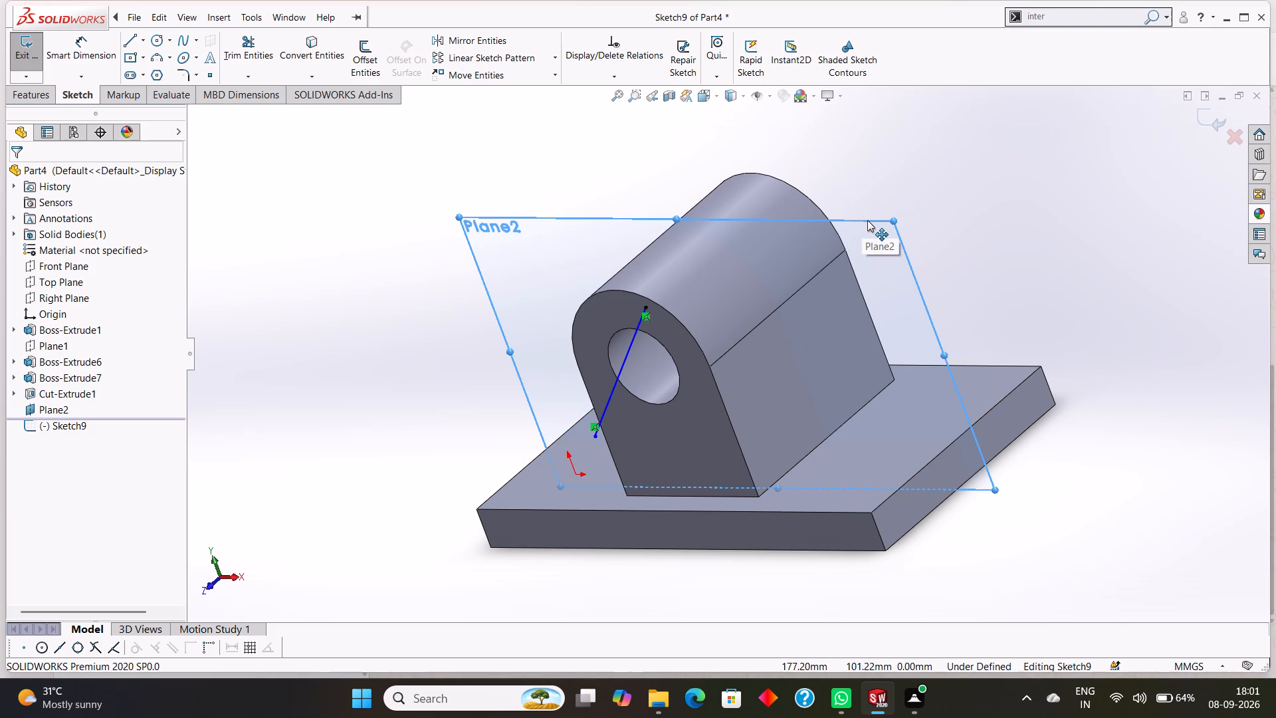
left_click(867, 220)
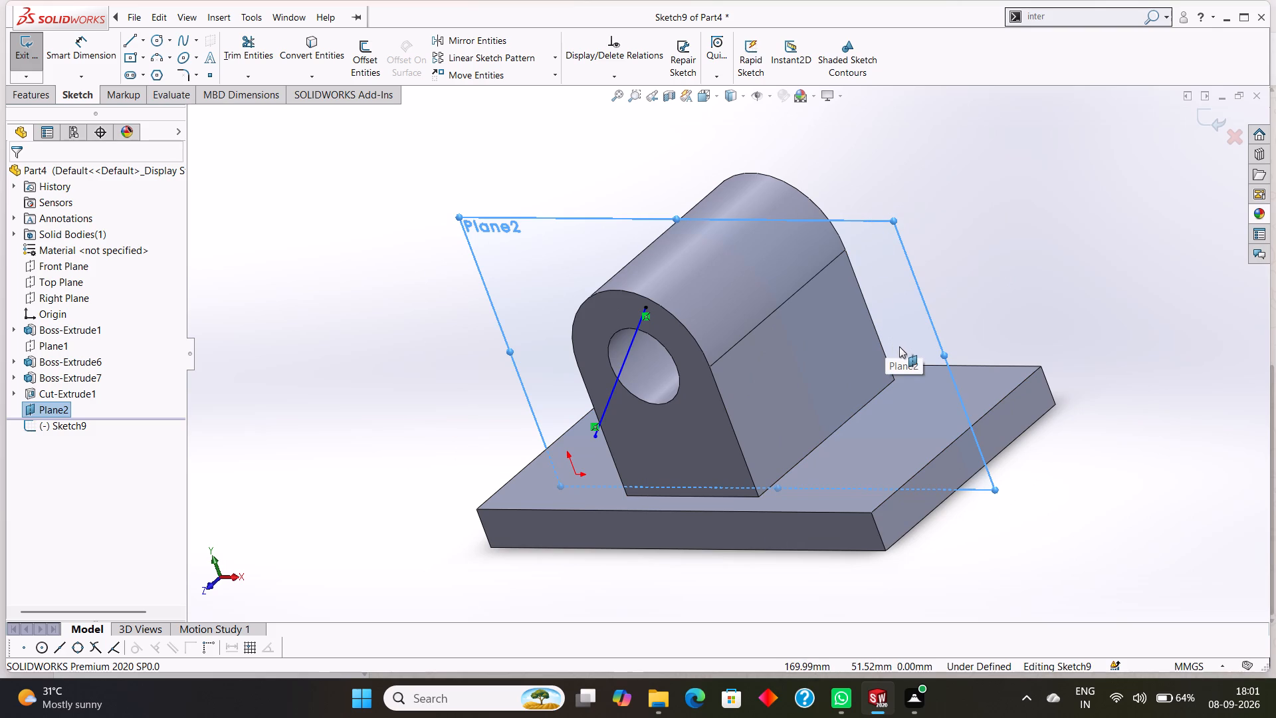
left_click(867, 219)
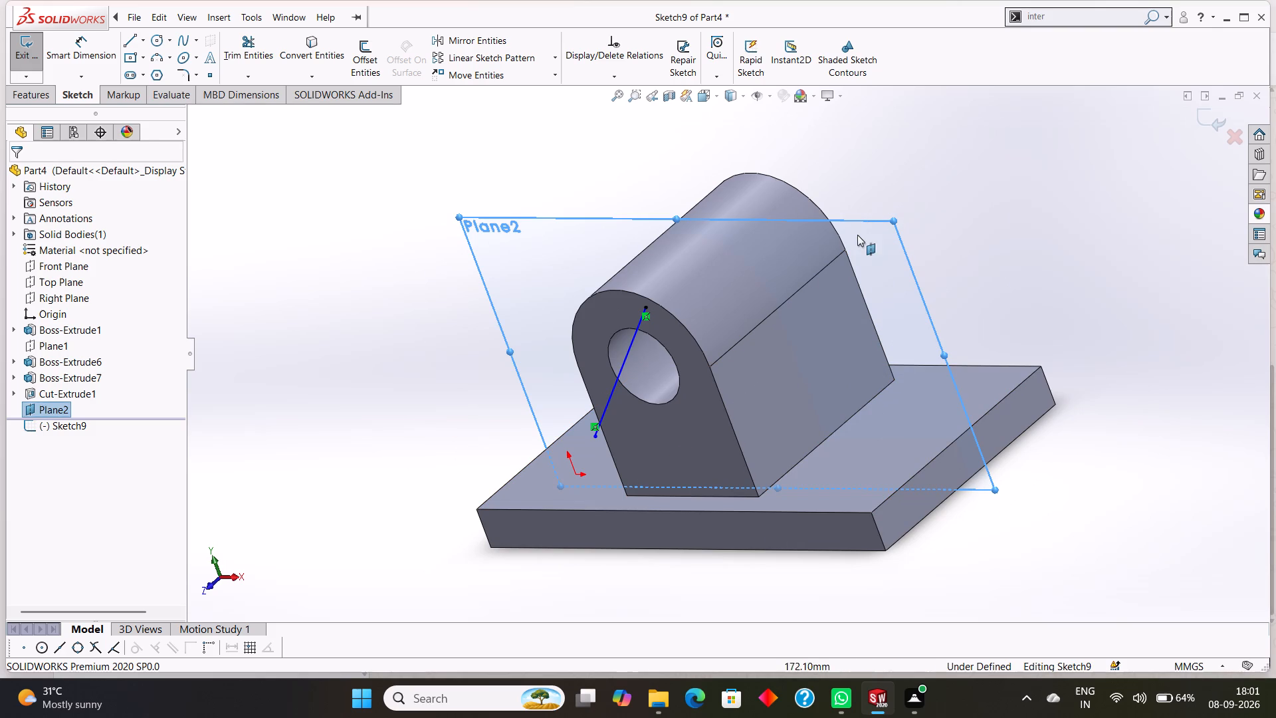
key("ctrl+8")
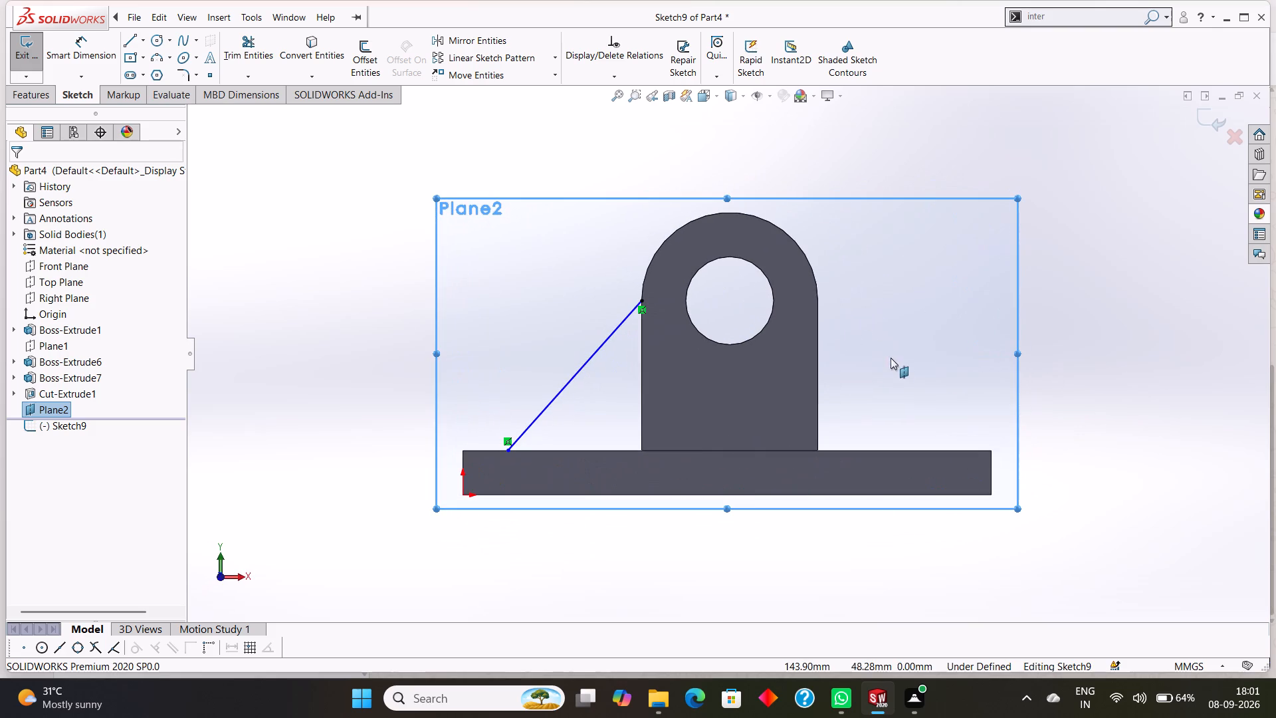
left_click(128, 42)
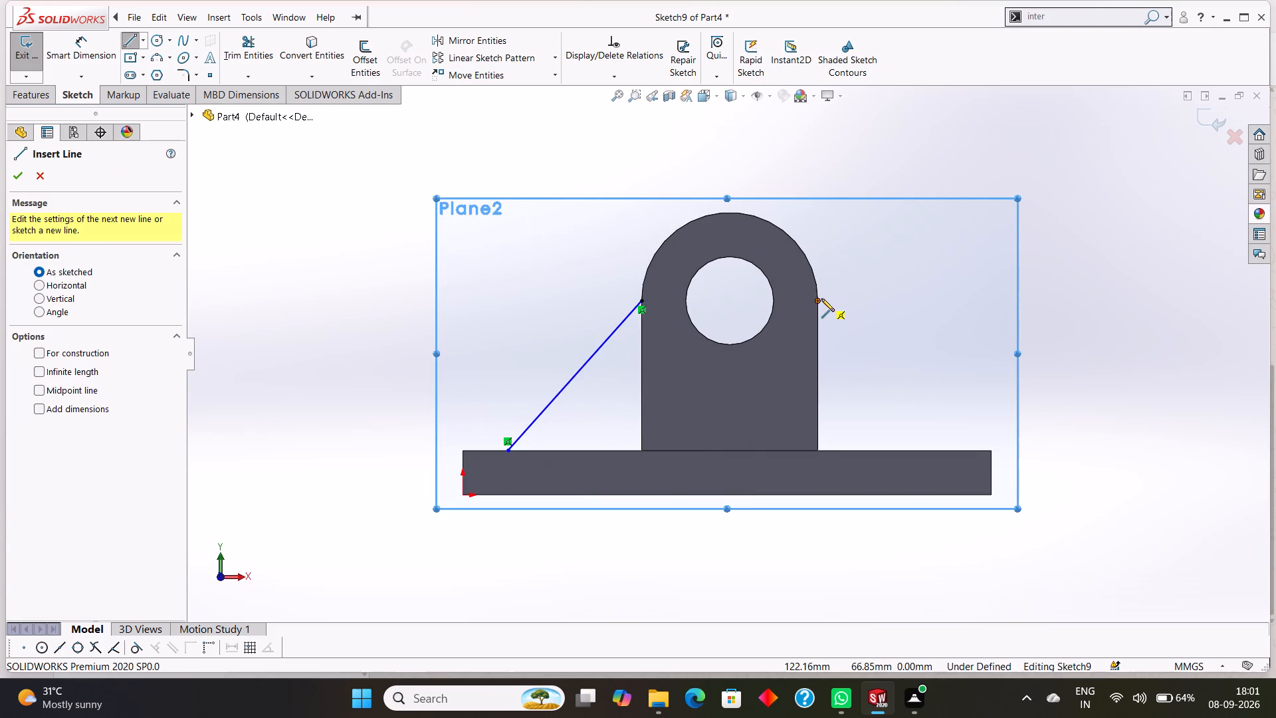
left_click(816, 300)
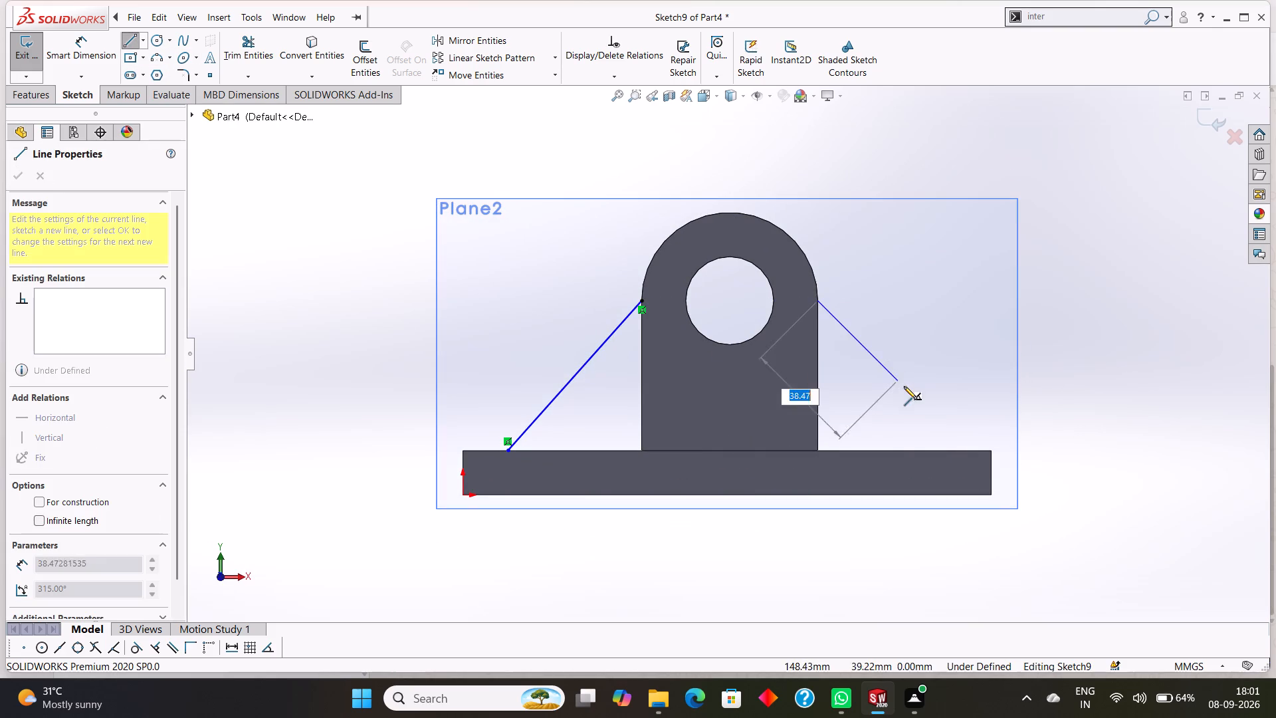
left_click(946, 450)
right_click(946, 450)
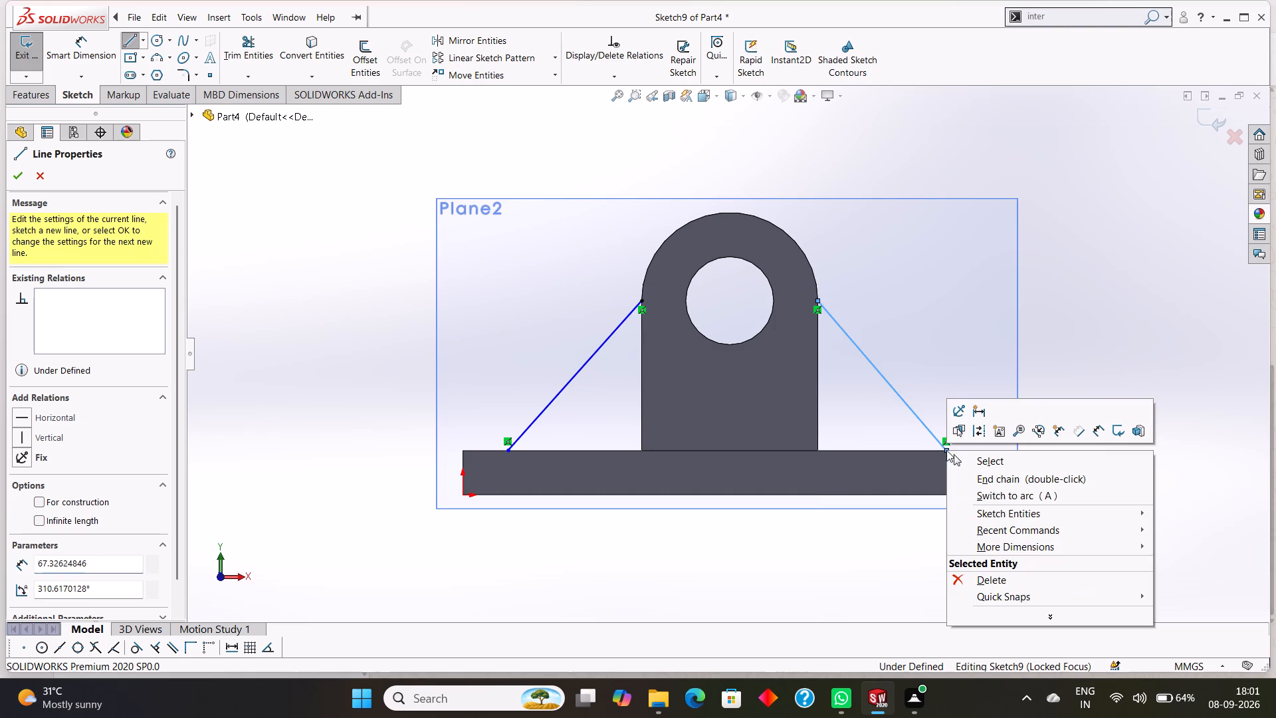
left_click(973, 459)
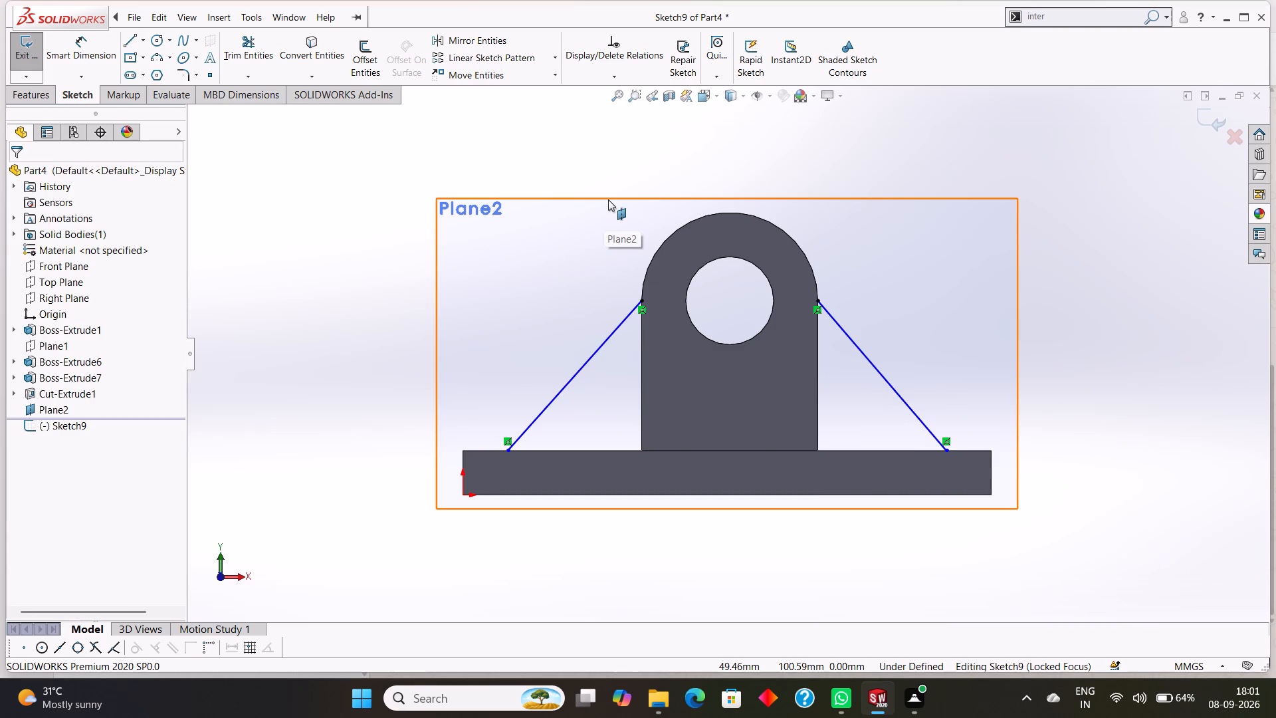
Hide the reference plane Plane2.
left_click(57, 413)
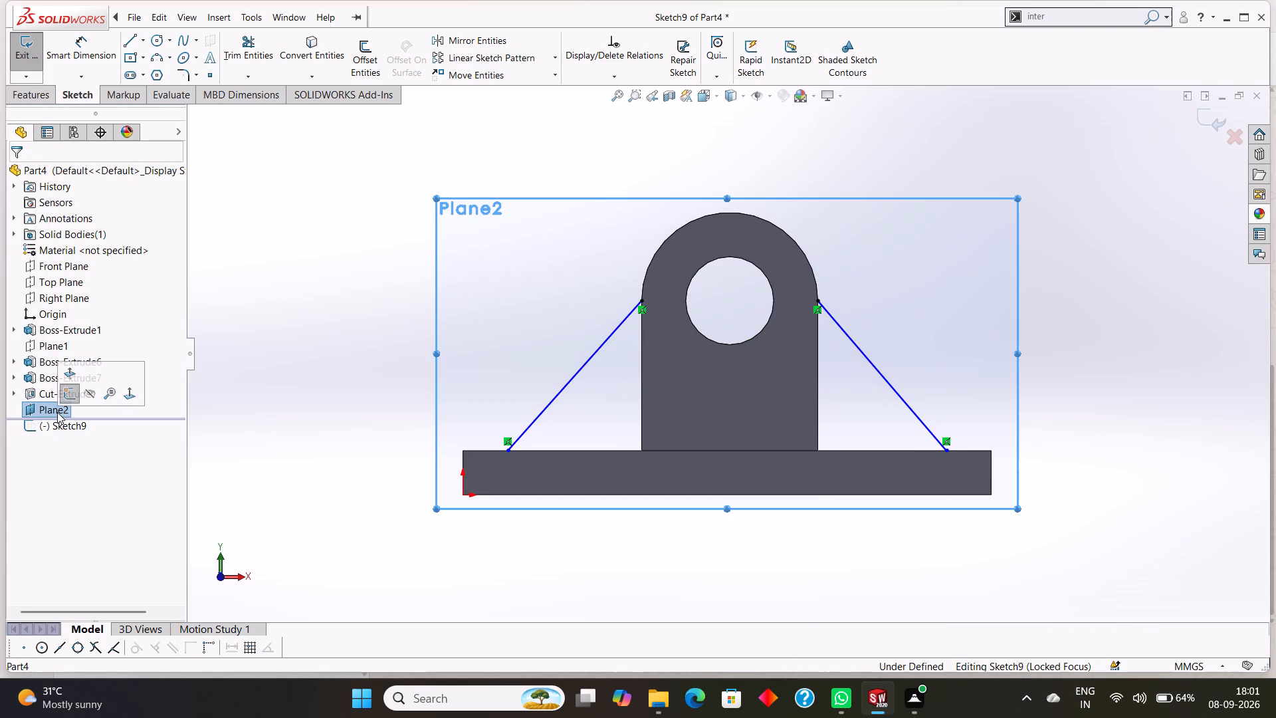
left_click(85, 394)
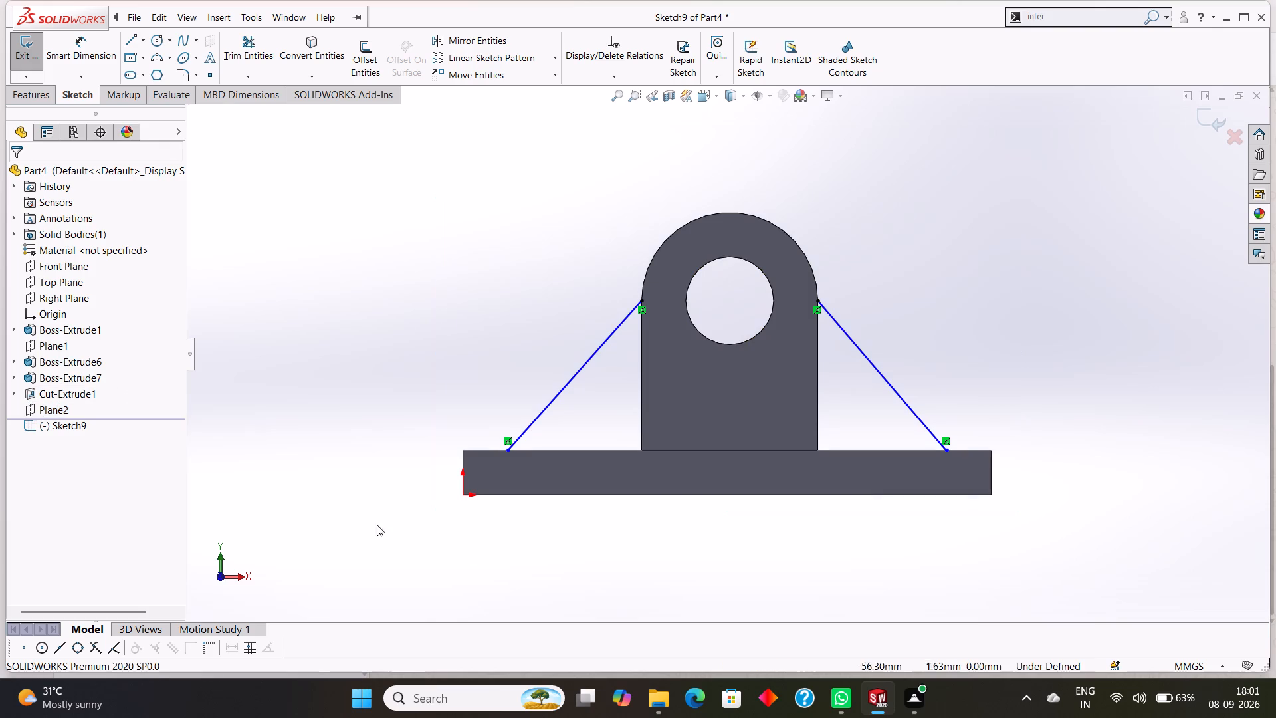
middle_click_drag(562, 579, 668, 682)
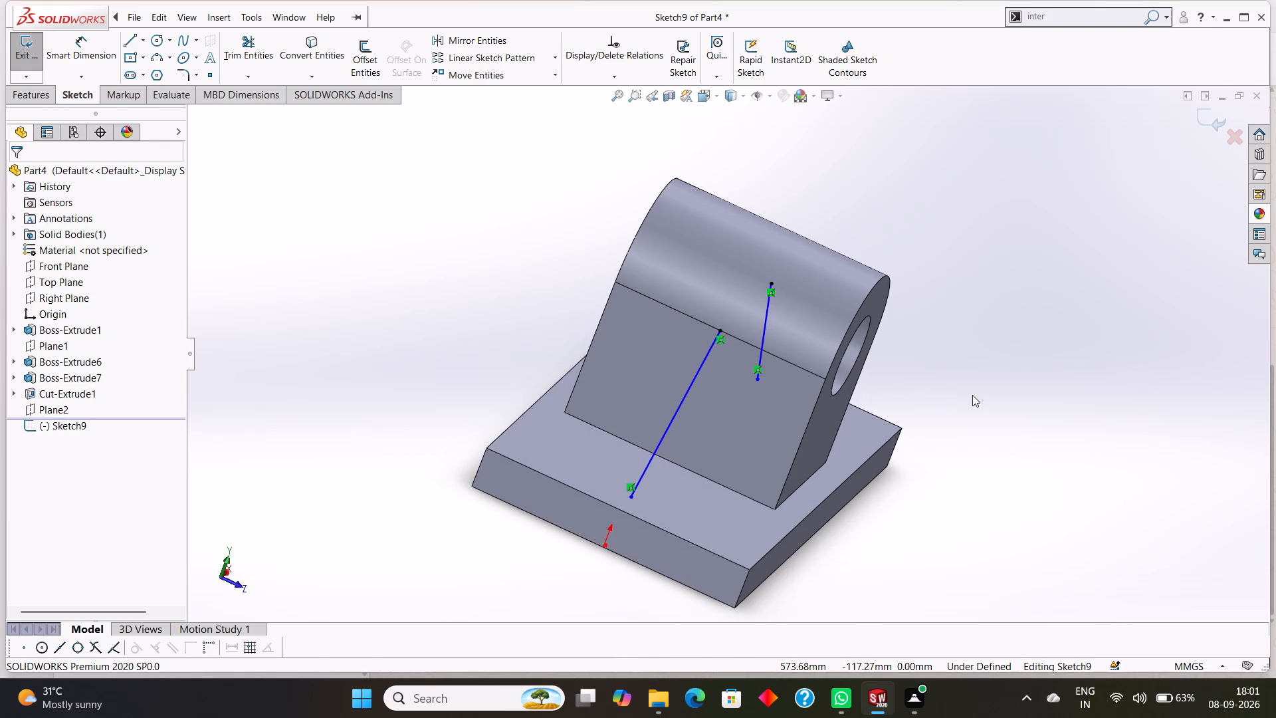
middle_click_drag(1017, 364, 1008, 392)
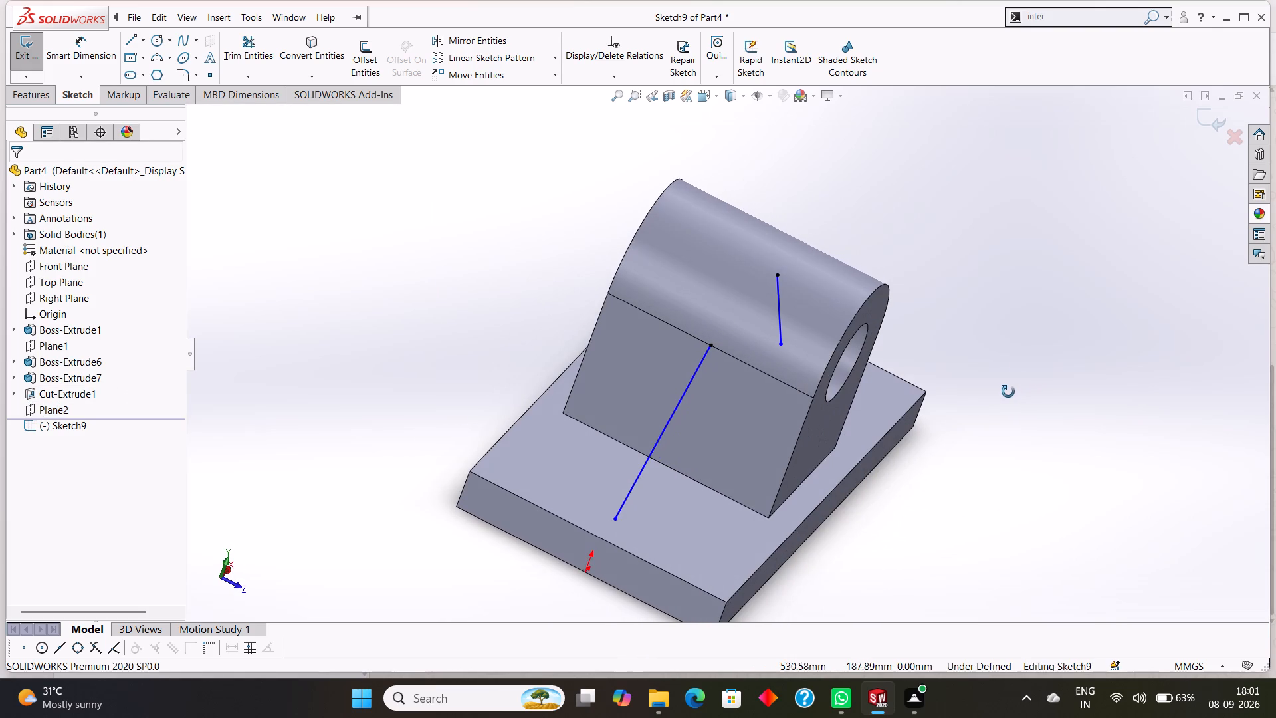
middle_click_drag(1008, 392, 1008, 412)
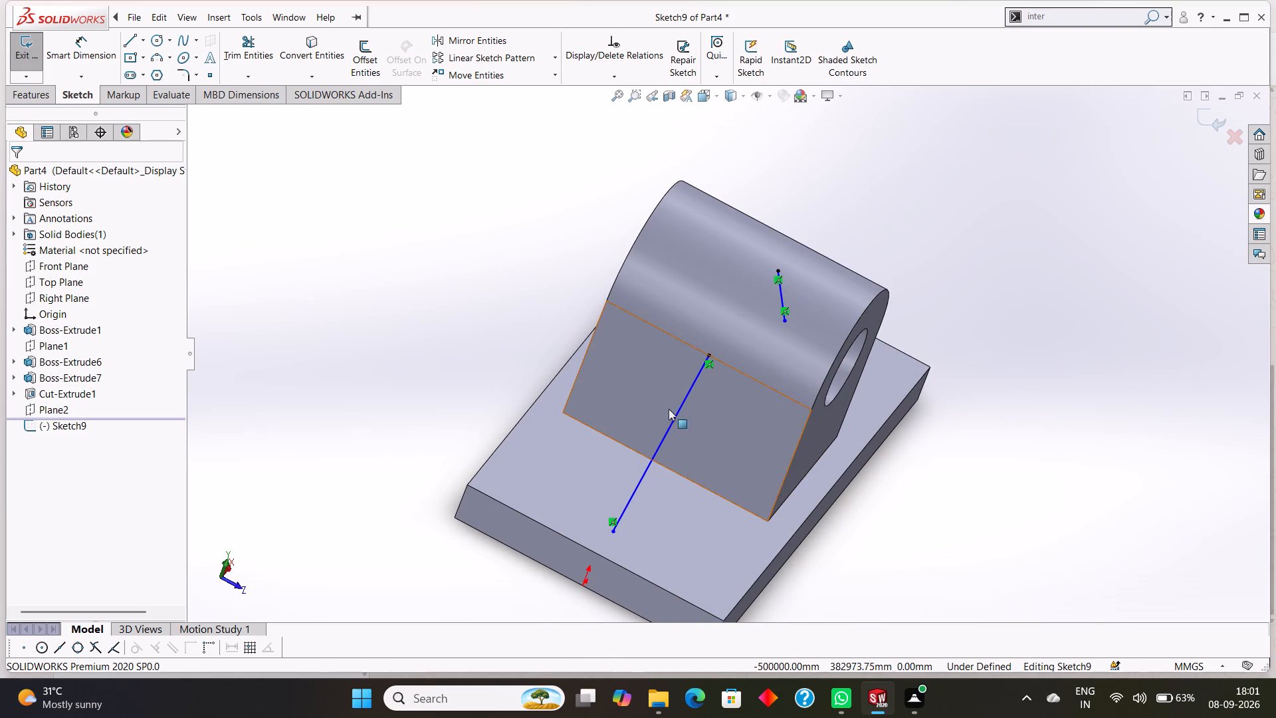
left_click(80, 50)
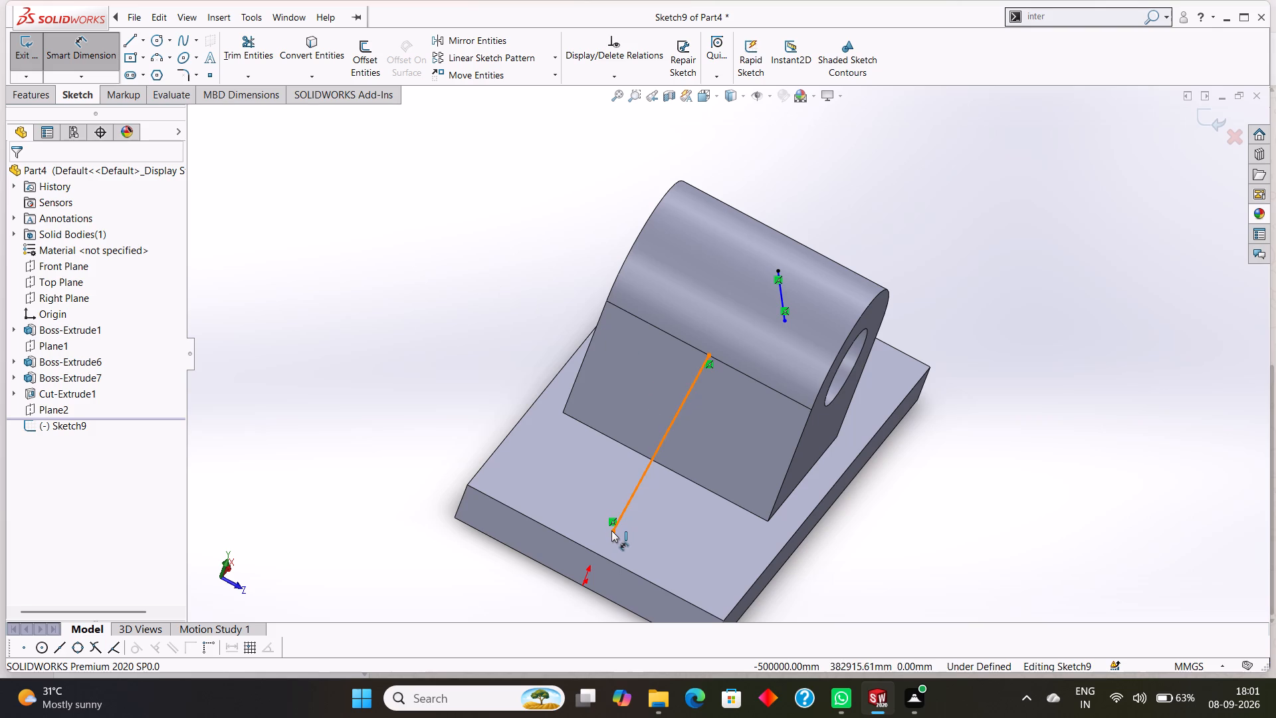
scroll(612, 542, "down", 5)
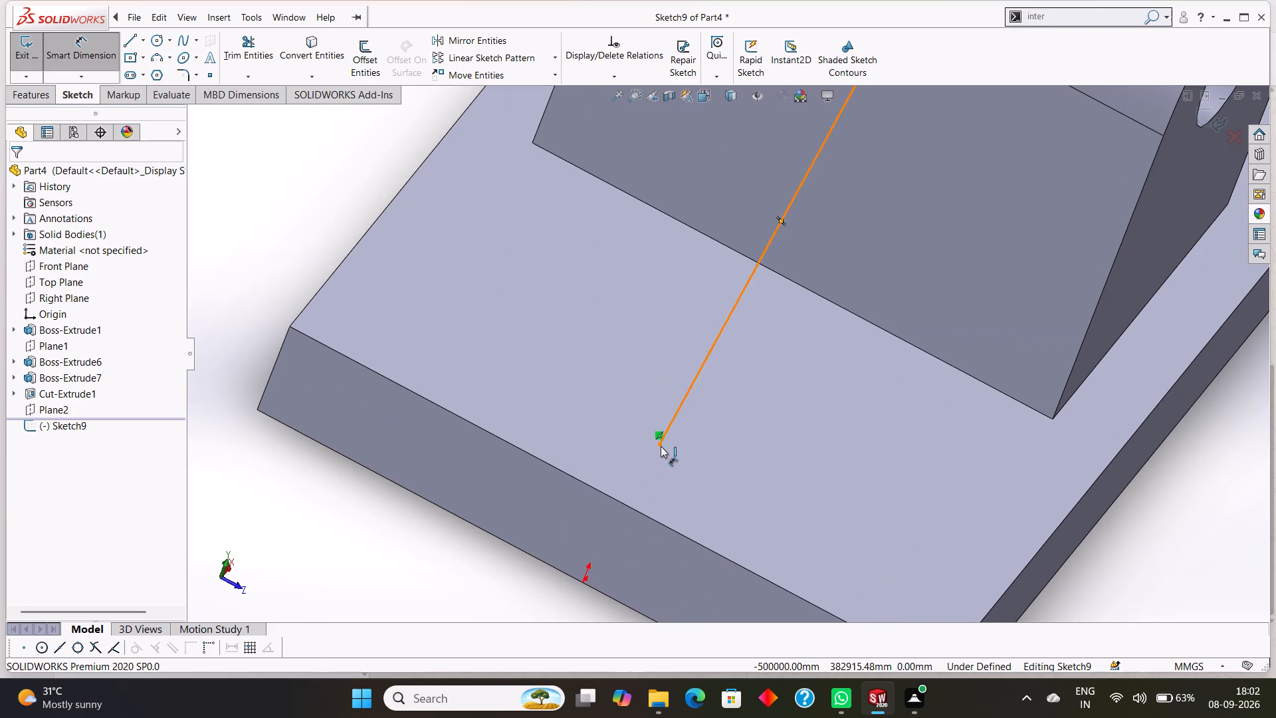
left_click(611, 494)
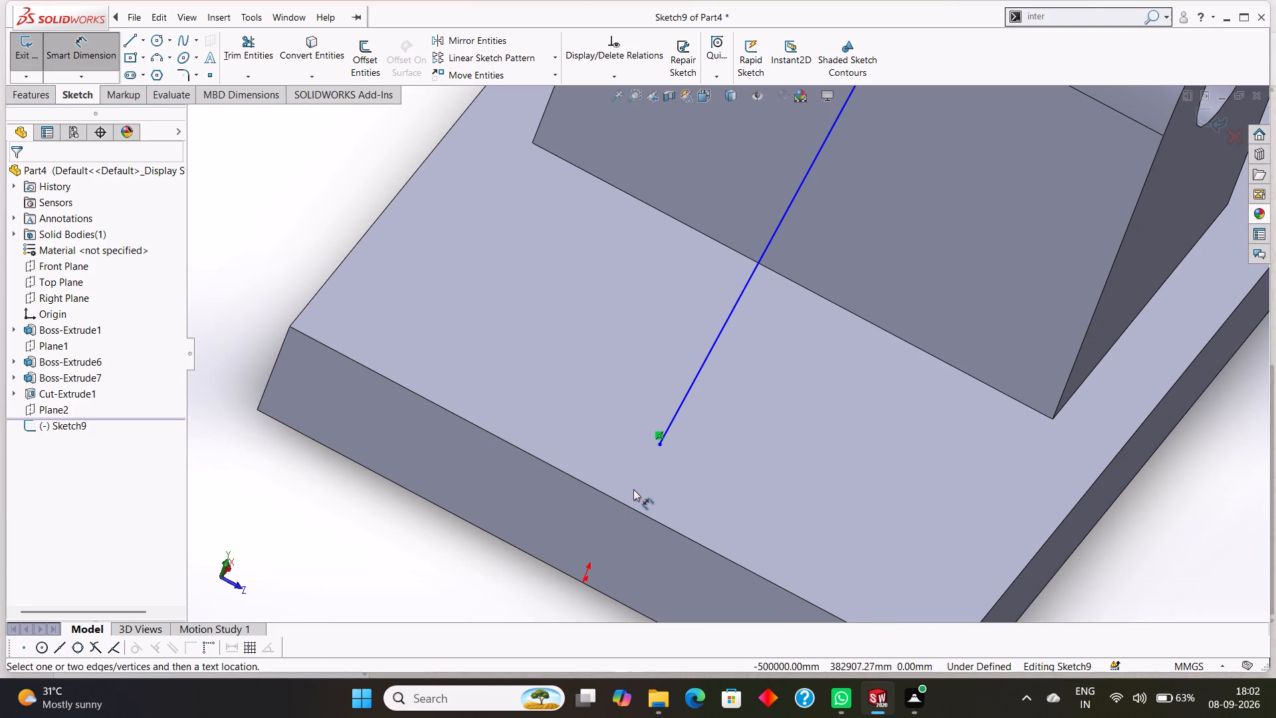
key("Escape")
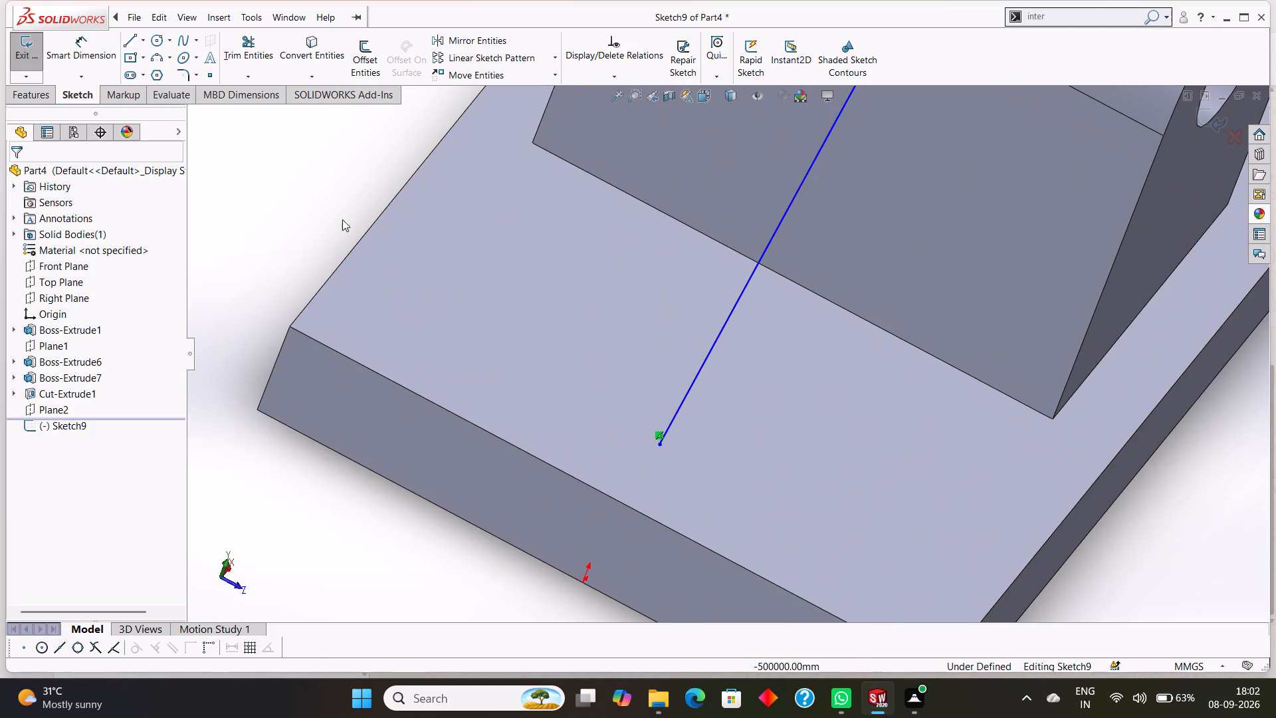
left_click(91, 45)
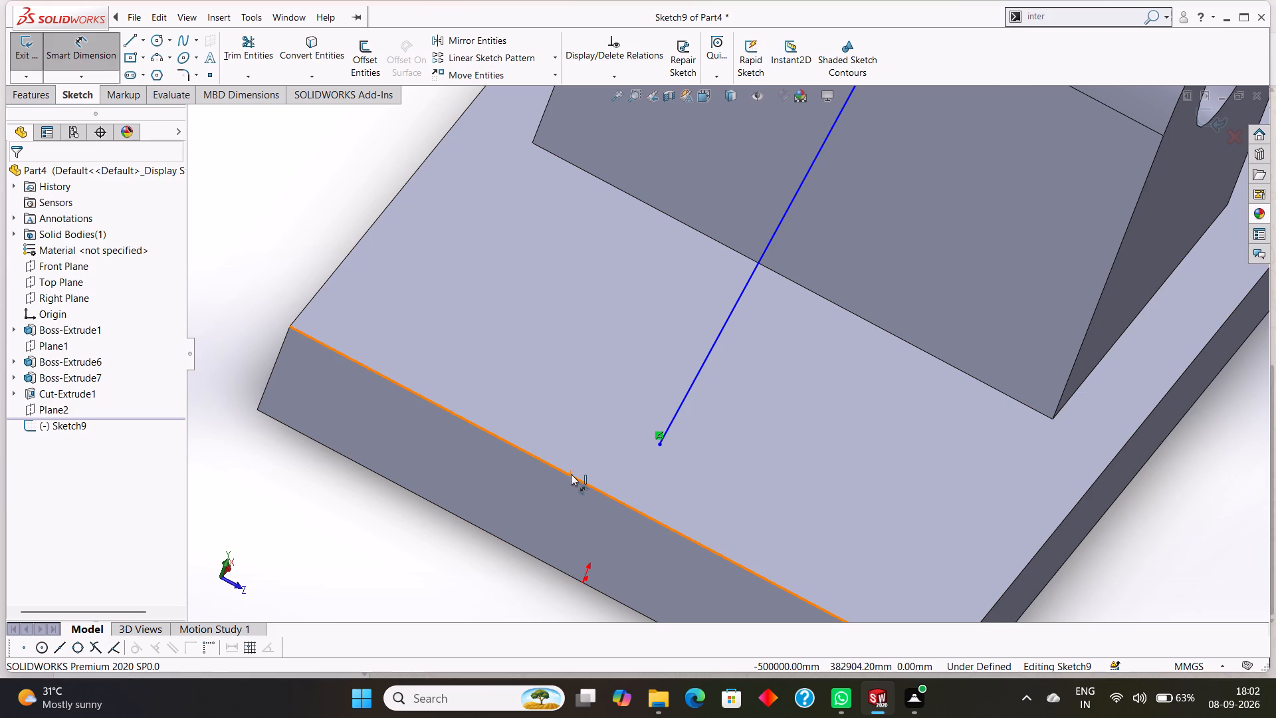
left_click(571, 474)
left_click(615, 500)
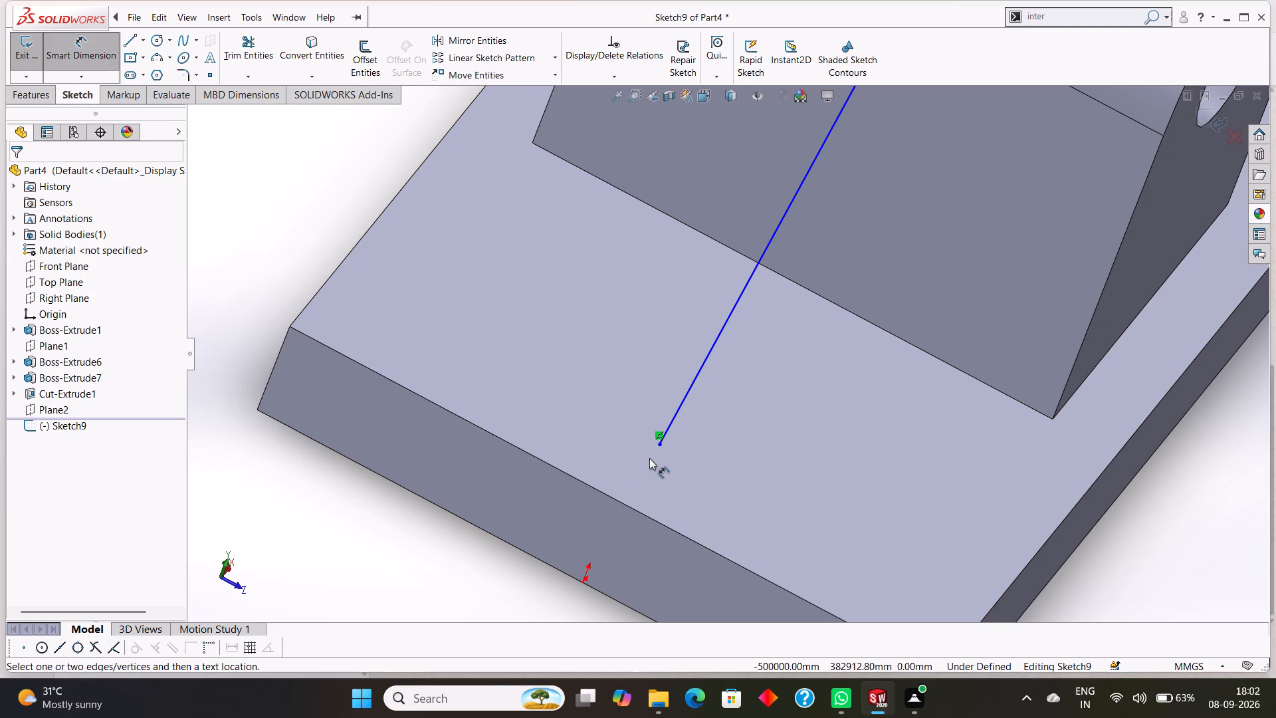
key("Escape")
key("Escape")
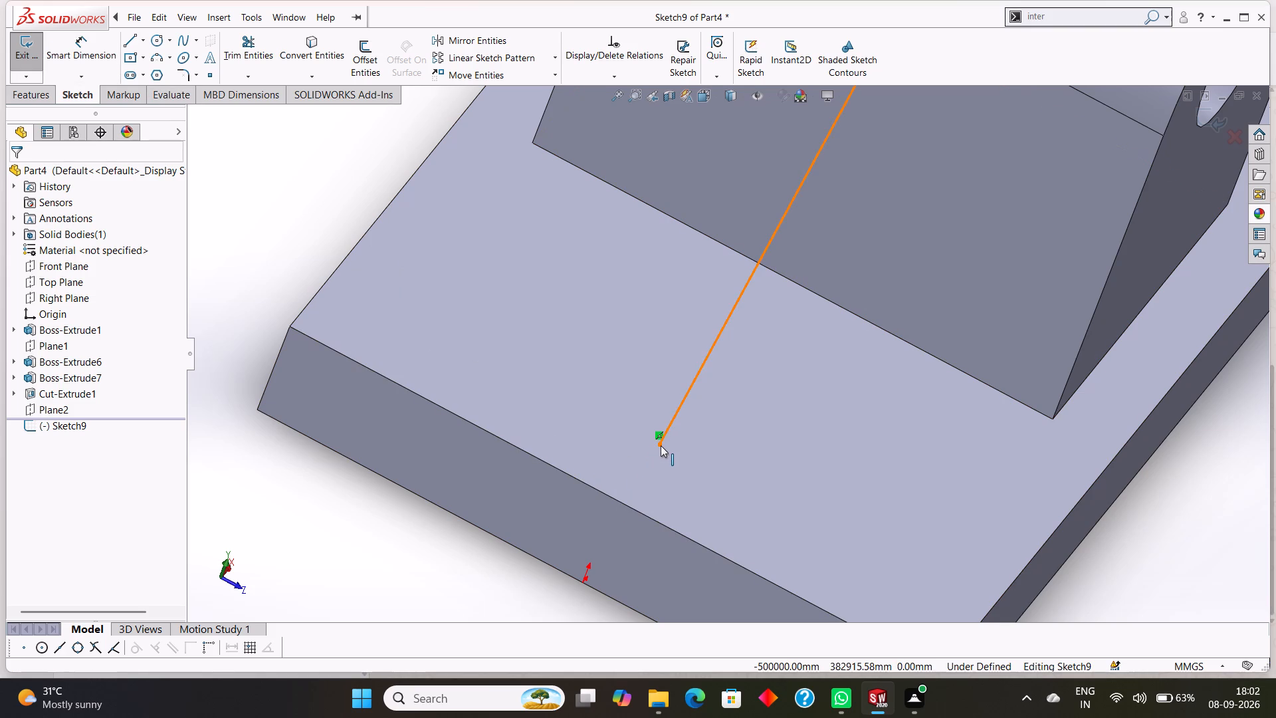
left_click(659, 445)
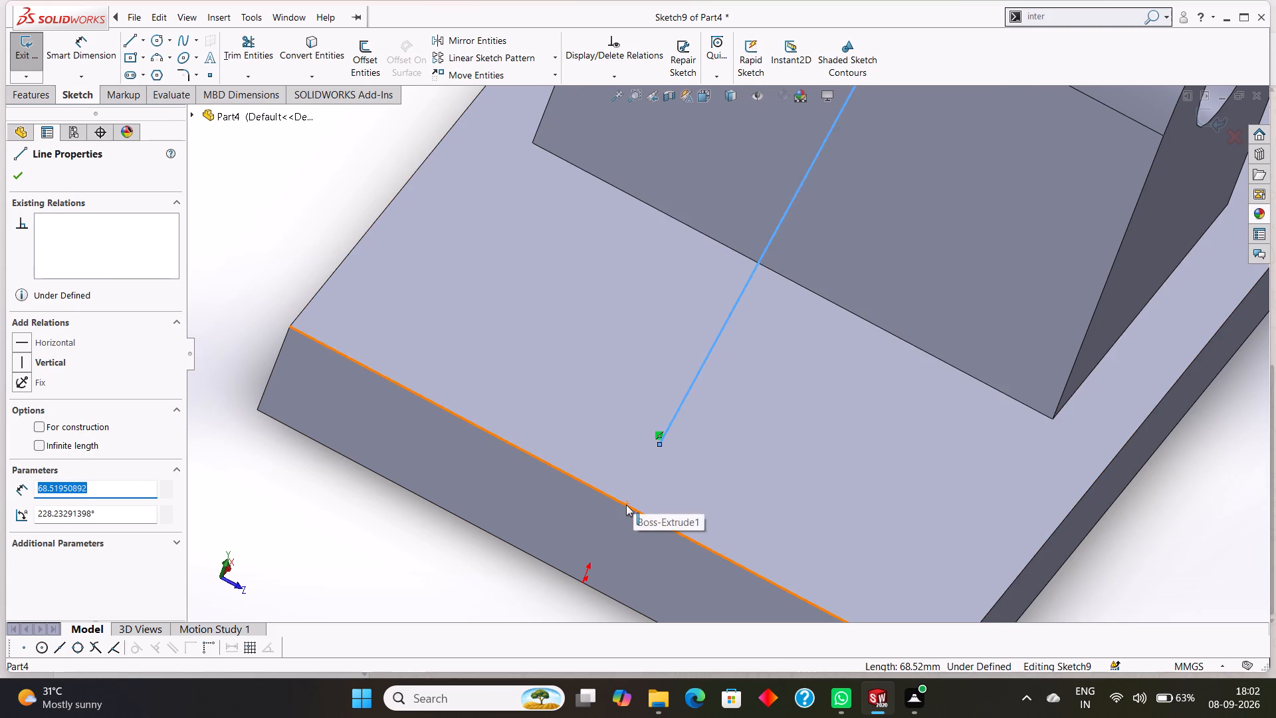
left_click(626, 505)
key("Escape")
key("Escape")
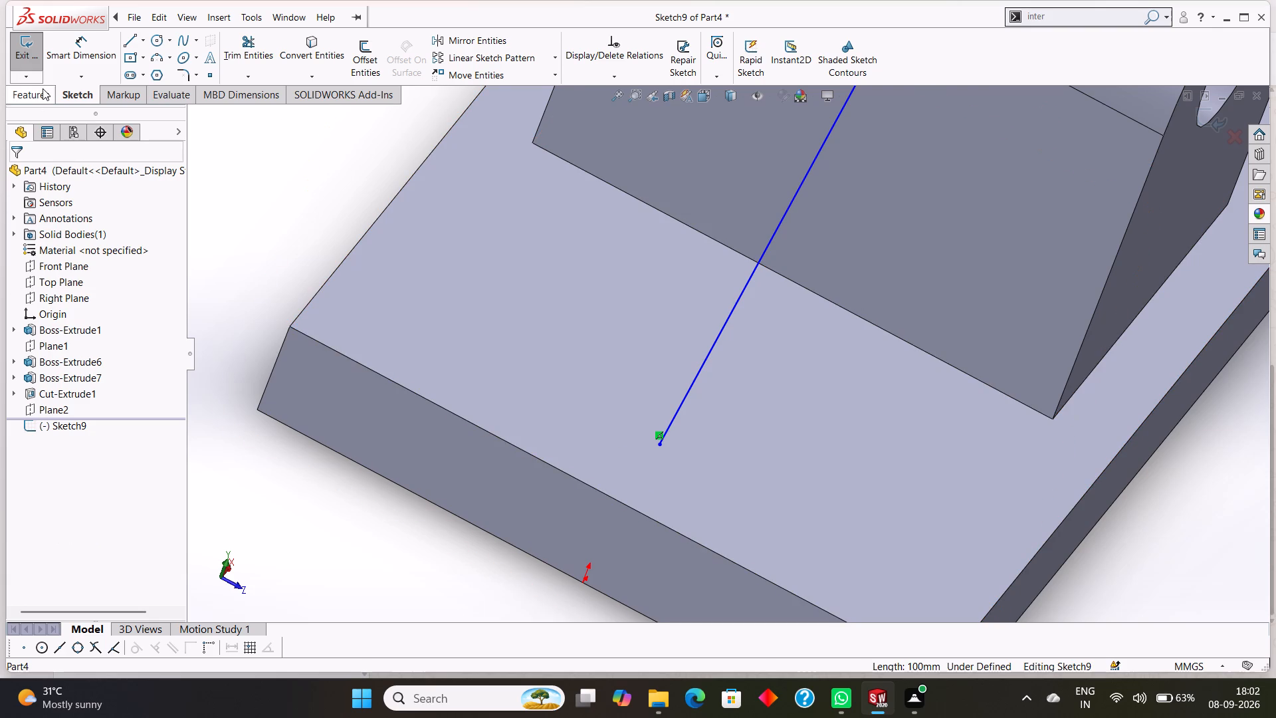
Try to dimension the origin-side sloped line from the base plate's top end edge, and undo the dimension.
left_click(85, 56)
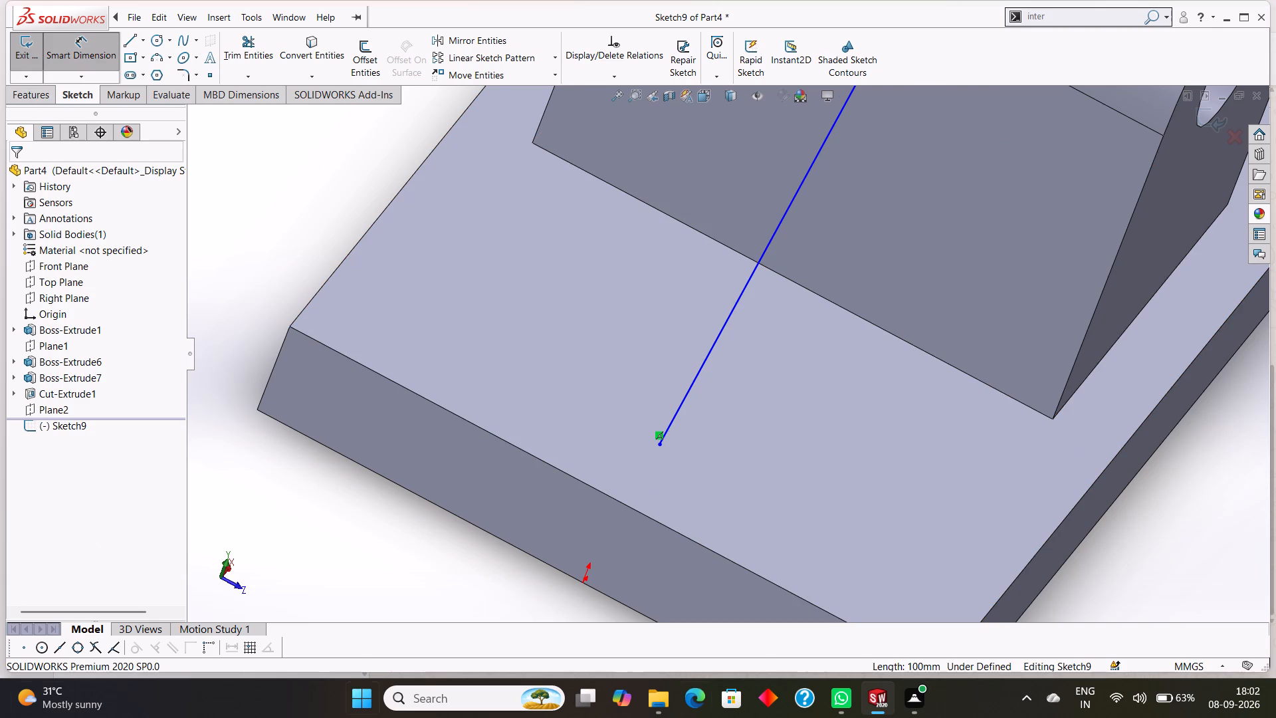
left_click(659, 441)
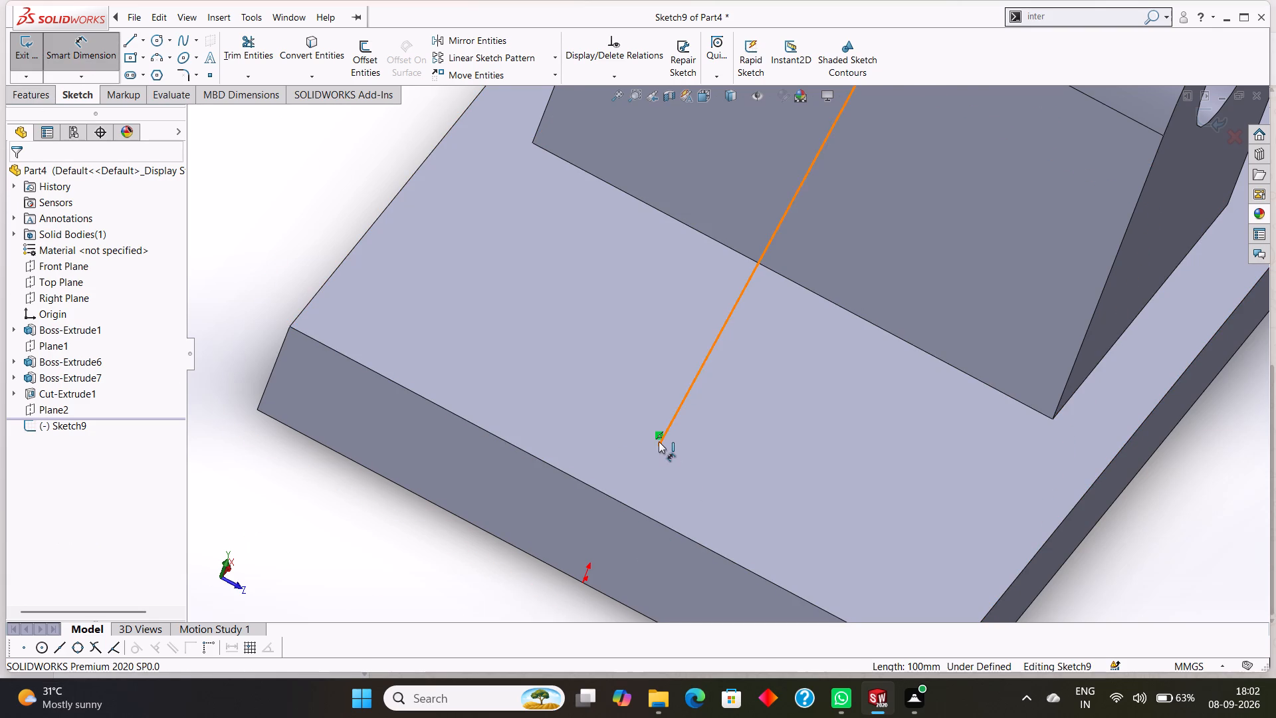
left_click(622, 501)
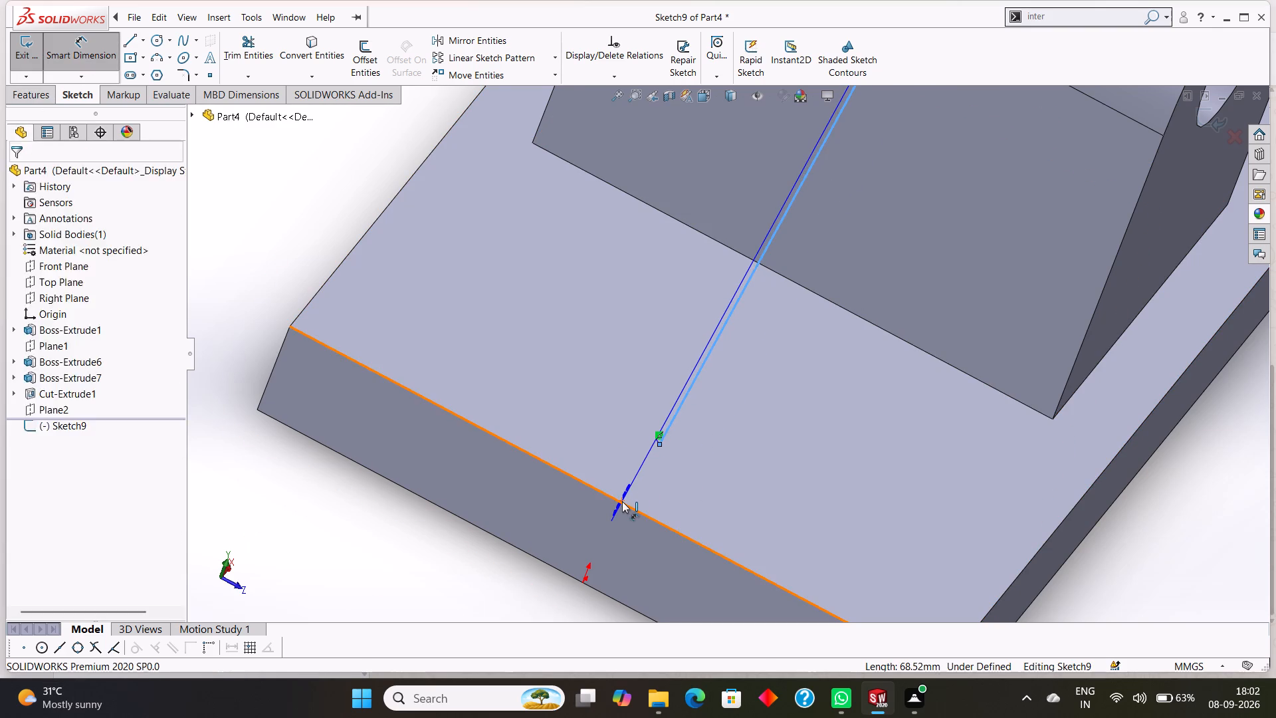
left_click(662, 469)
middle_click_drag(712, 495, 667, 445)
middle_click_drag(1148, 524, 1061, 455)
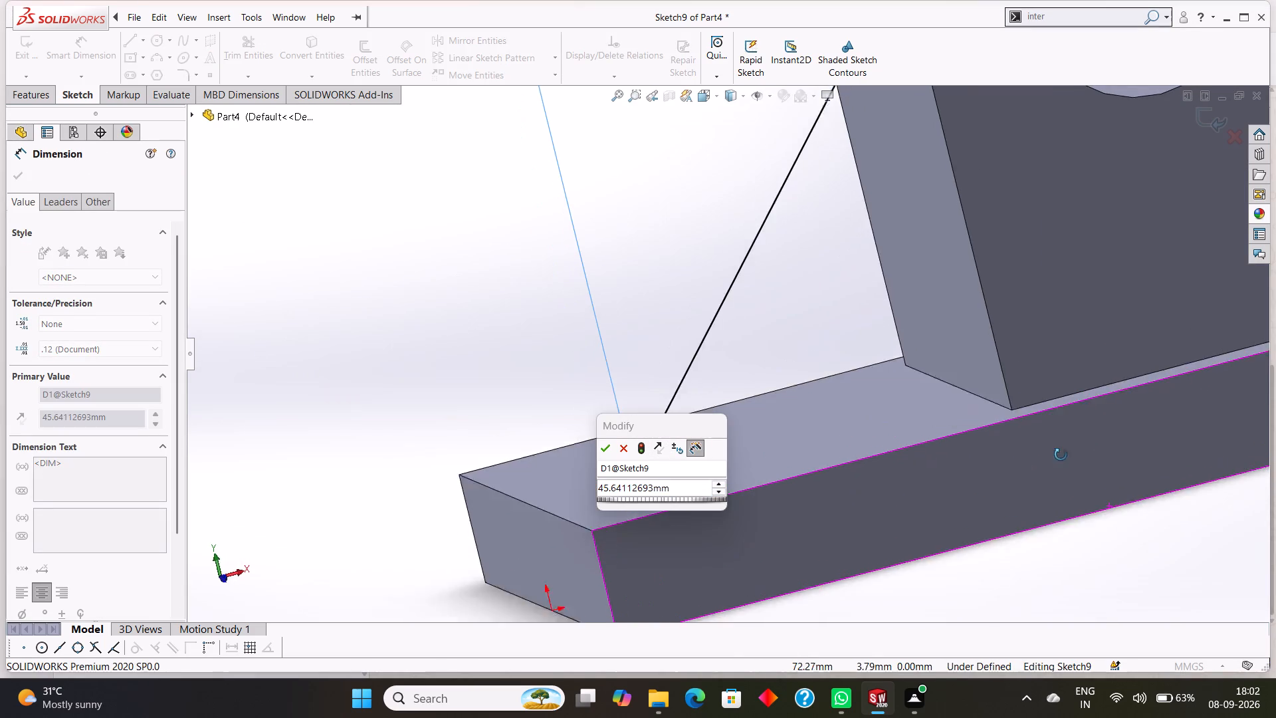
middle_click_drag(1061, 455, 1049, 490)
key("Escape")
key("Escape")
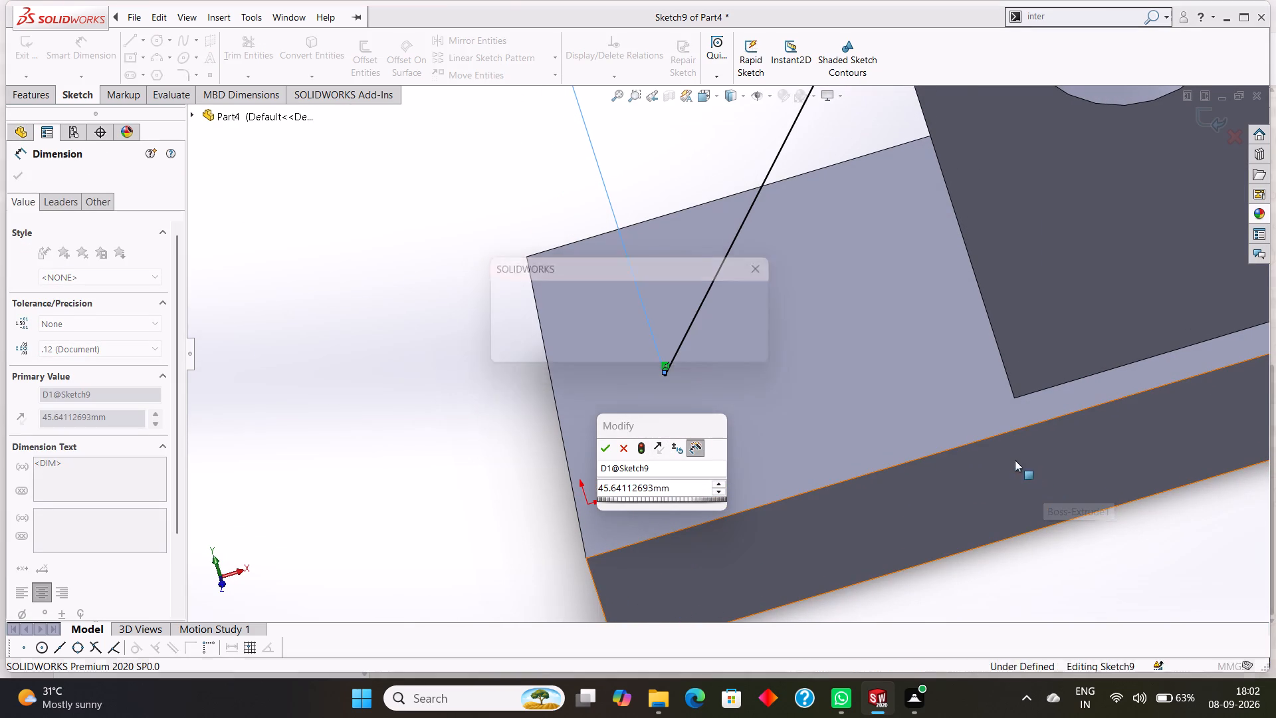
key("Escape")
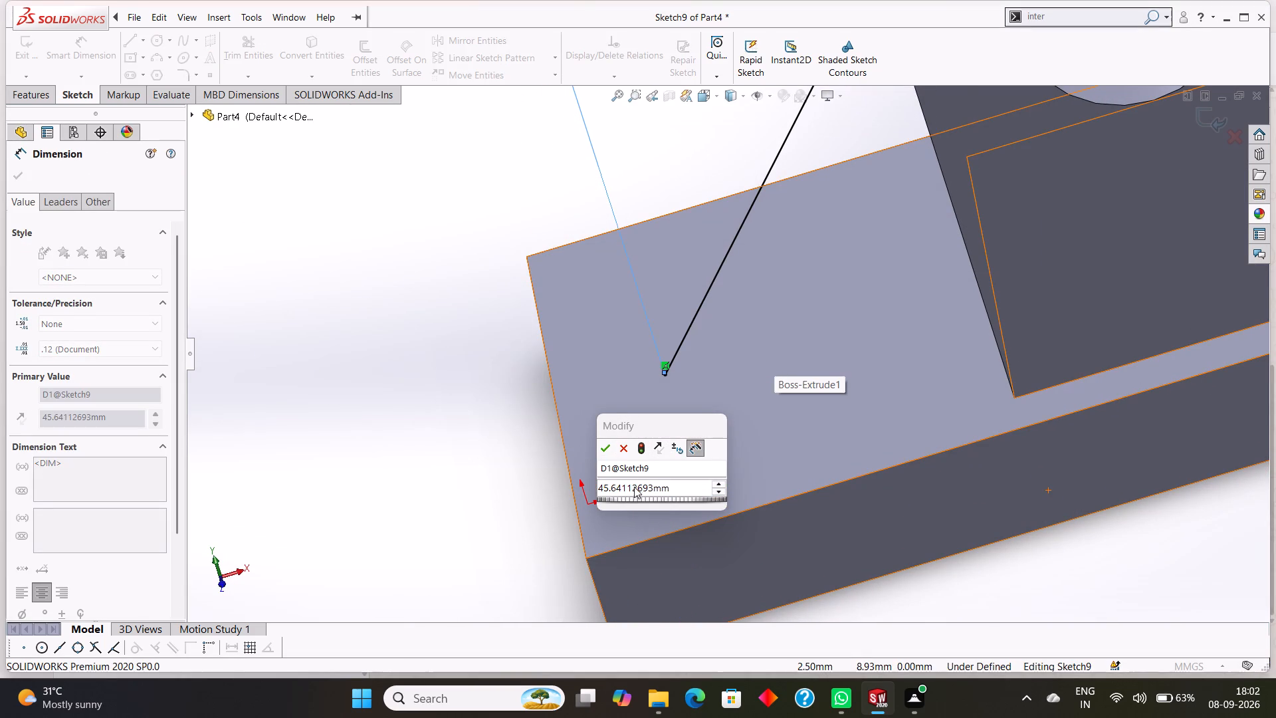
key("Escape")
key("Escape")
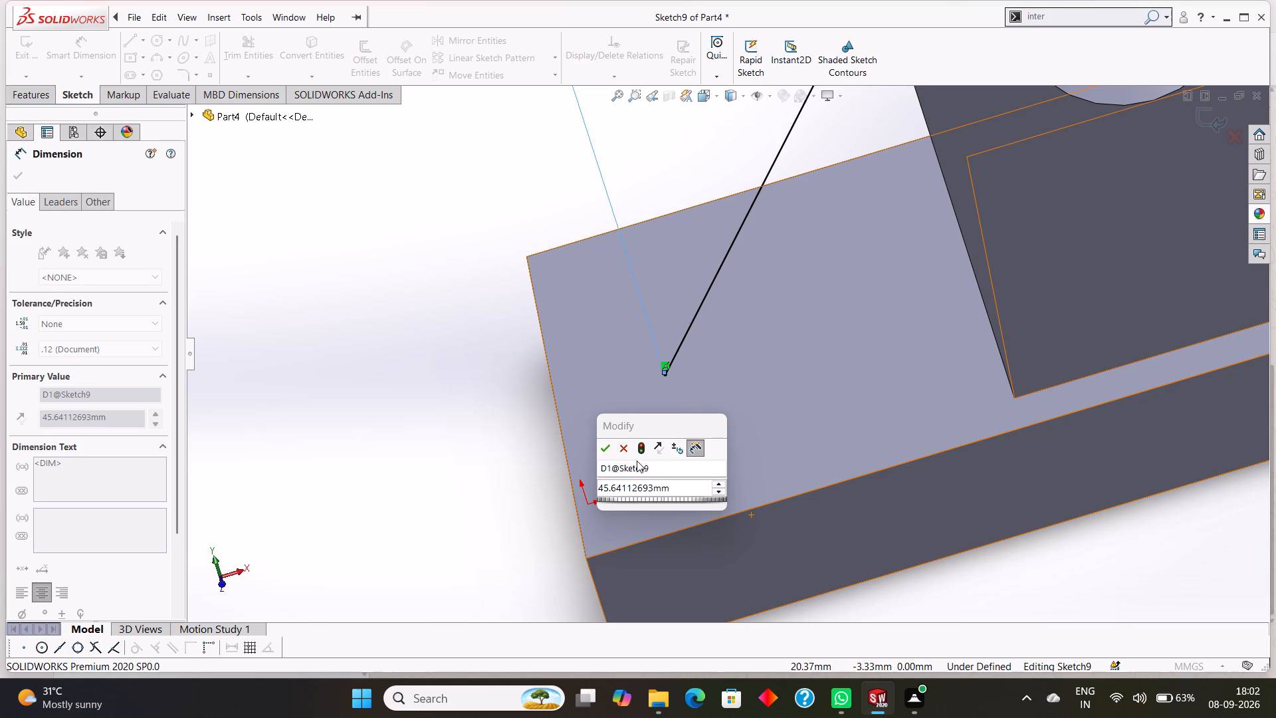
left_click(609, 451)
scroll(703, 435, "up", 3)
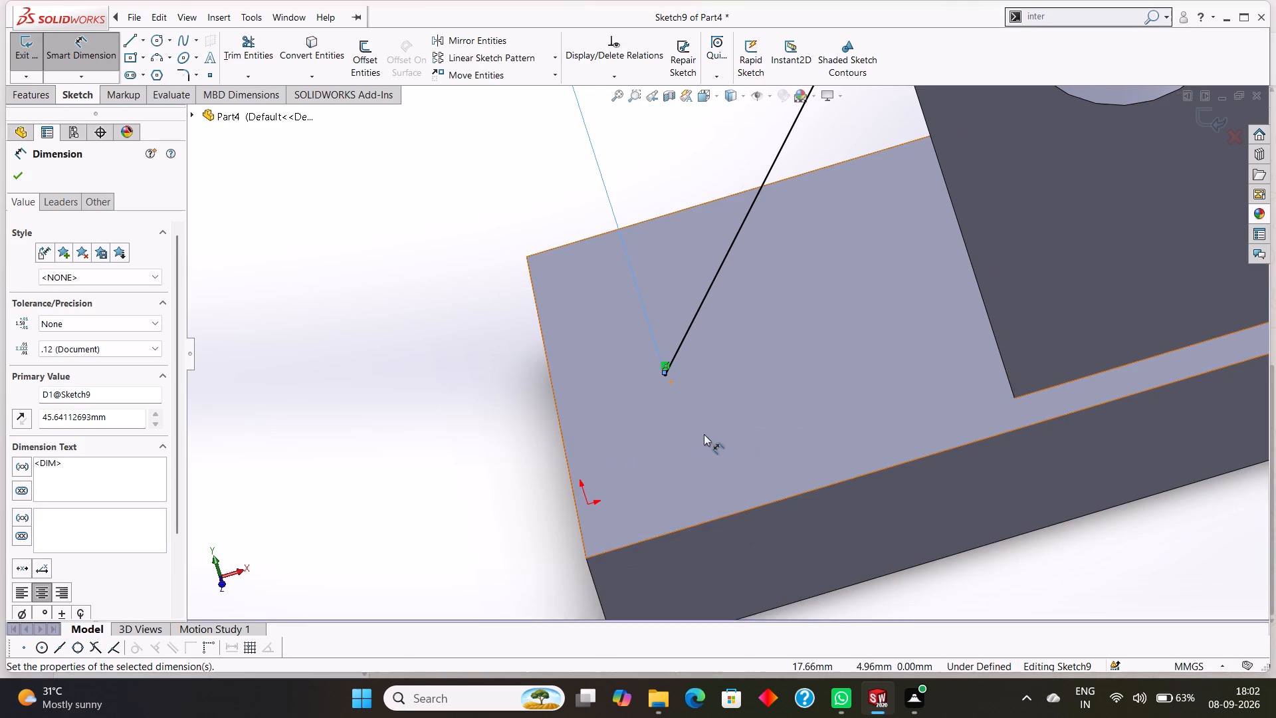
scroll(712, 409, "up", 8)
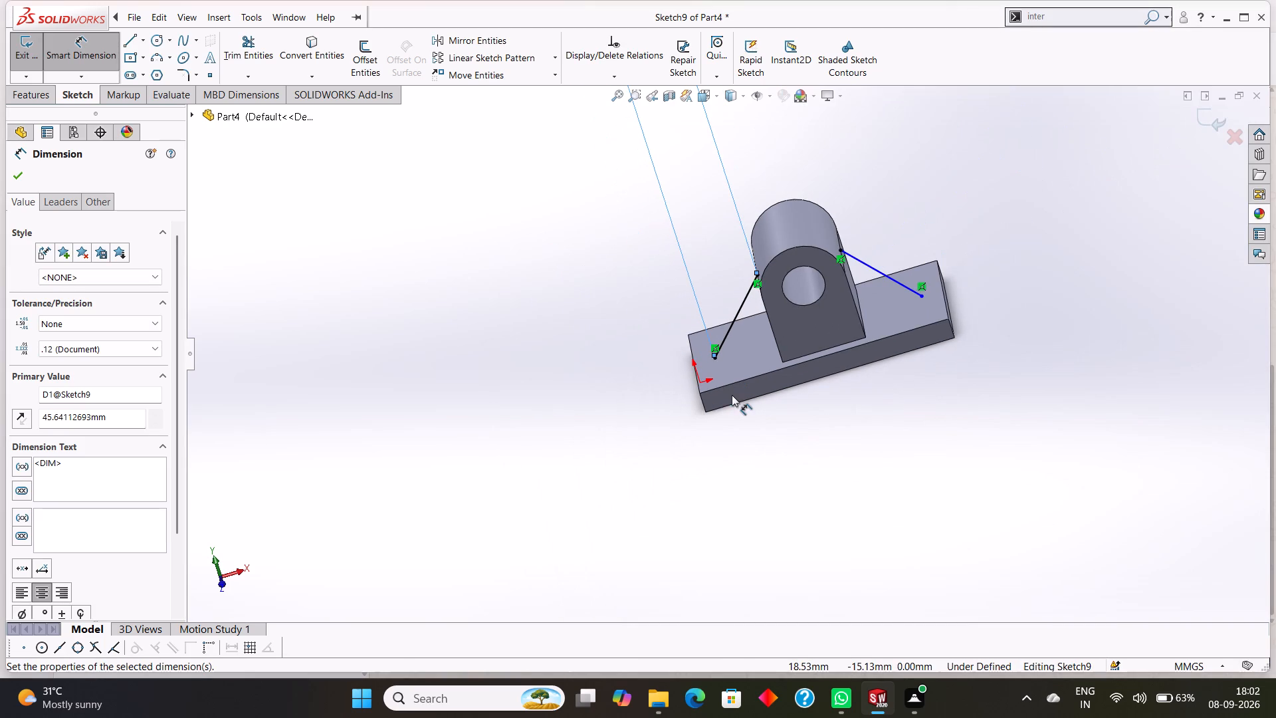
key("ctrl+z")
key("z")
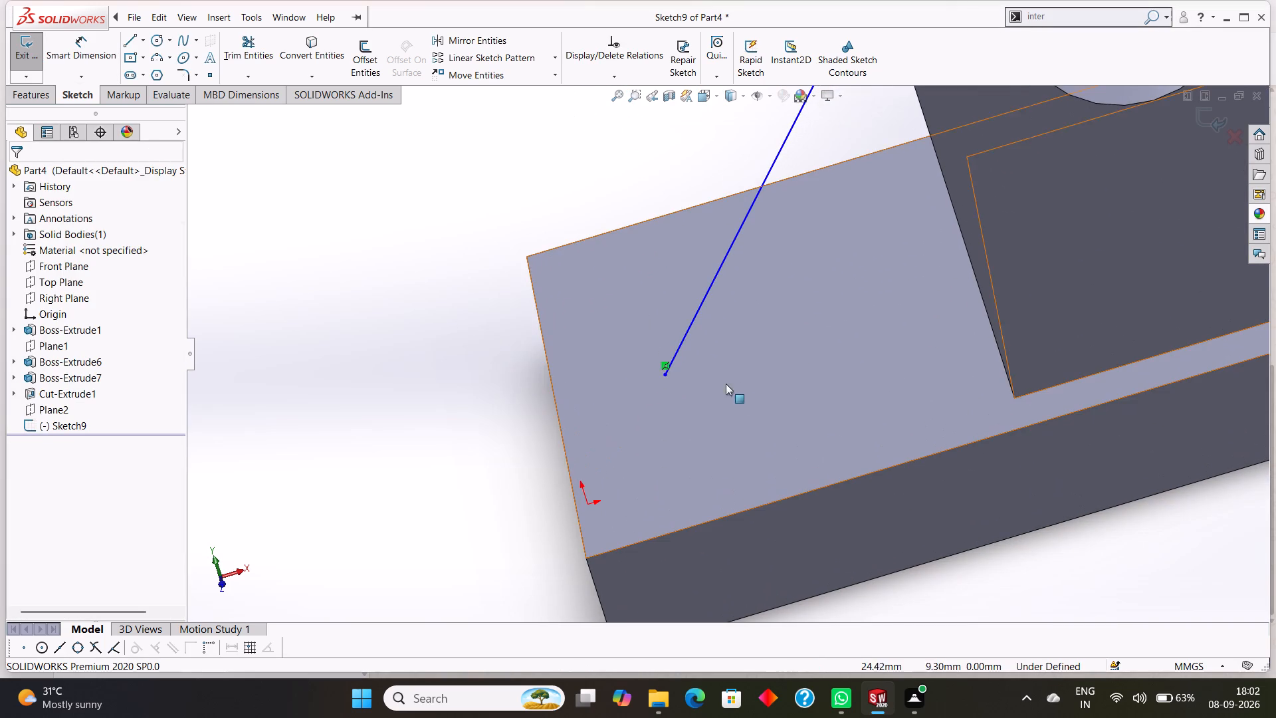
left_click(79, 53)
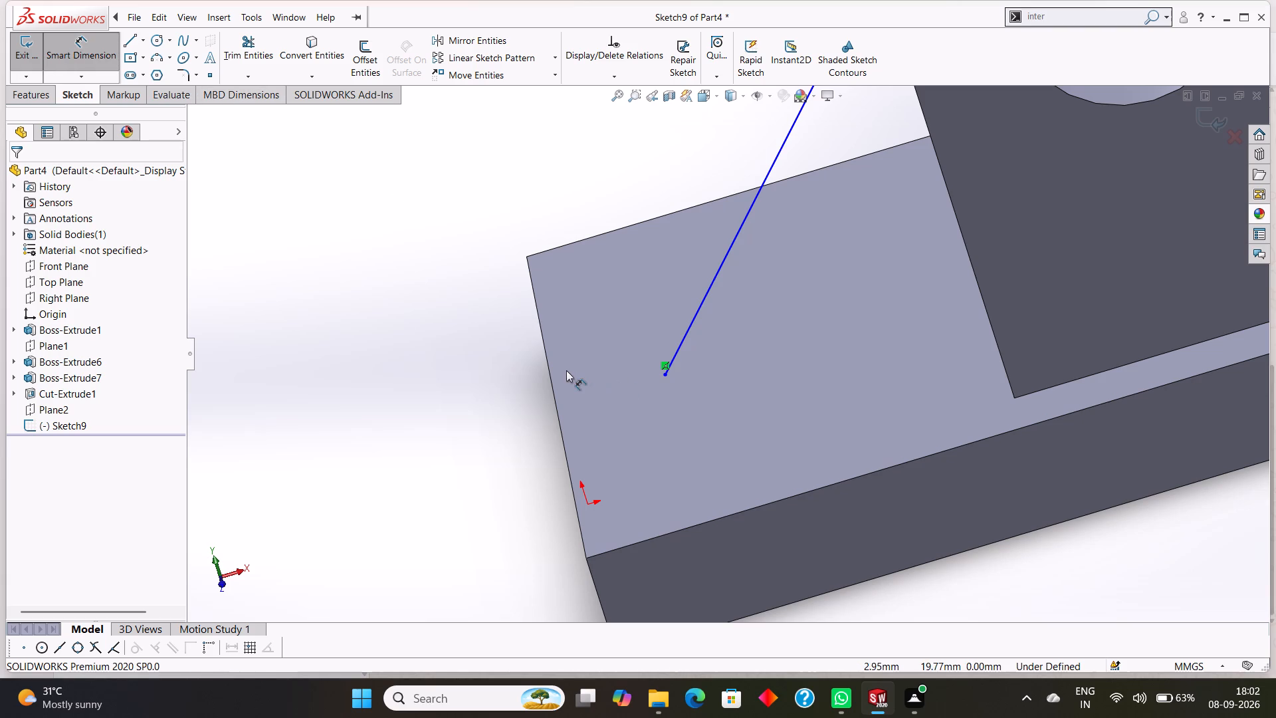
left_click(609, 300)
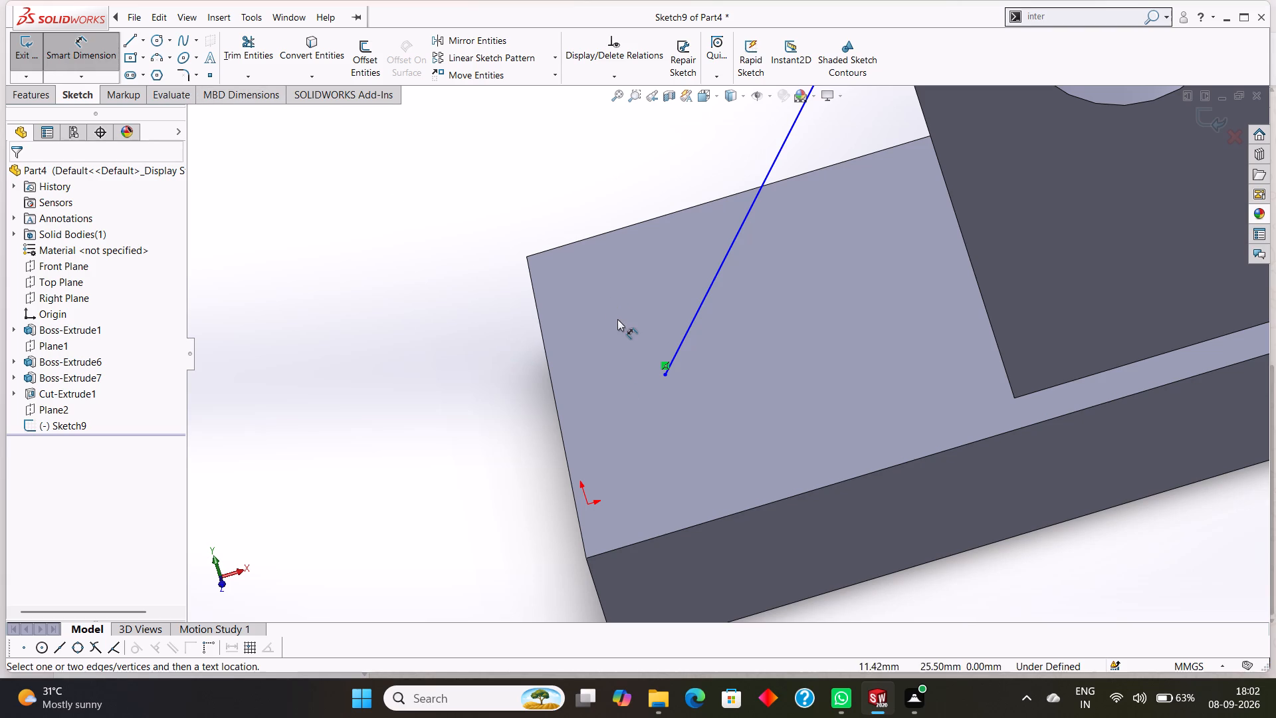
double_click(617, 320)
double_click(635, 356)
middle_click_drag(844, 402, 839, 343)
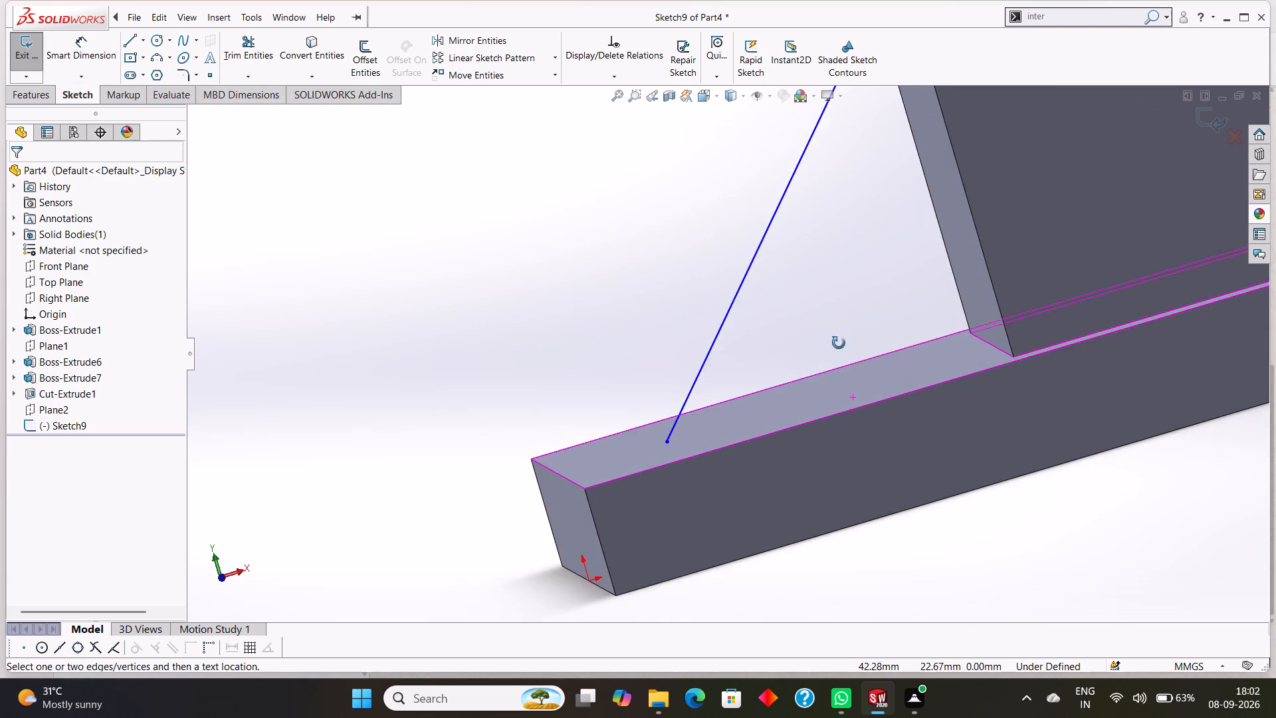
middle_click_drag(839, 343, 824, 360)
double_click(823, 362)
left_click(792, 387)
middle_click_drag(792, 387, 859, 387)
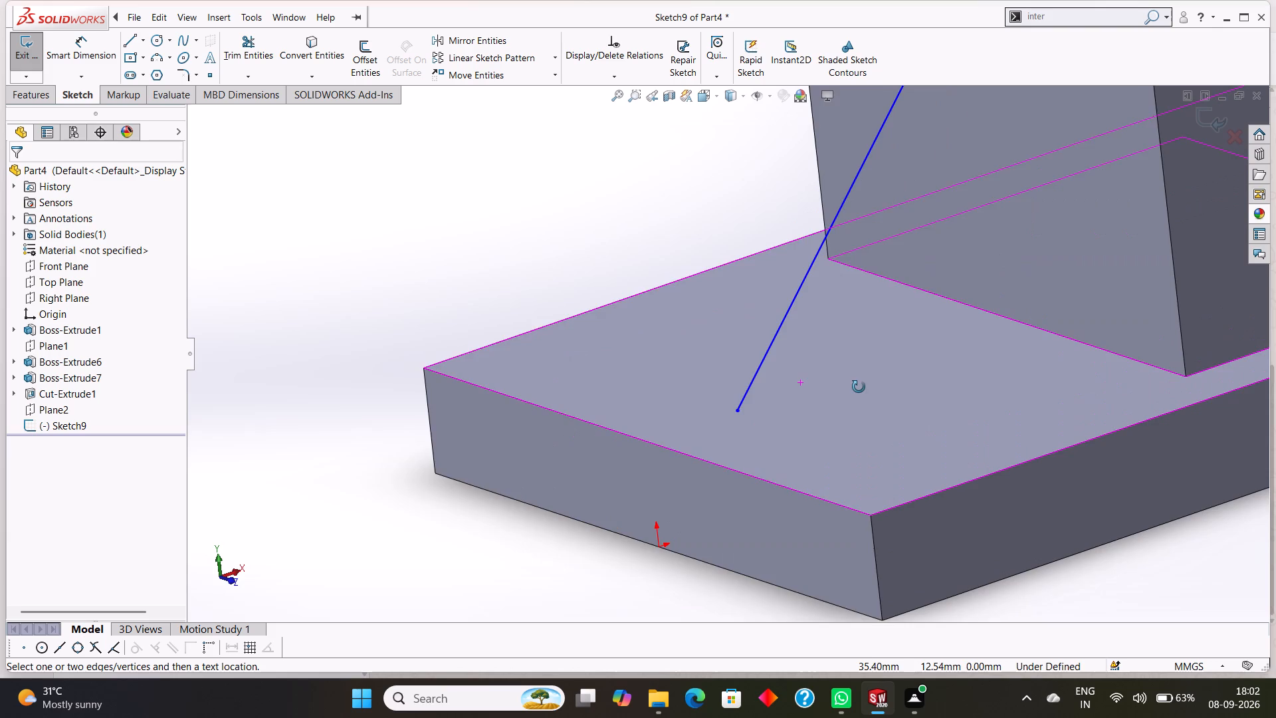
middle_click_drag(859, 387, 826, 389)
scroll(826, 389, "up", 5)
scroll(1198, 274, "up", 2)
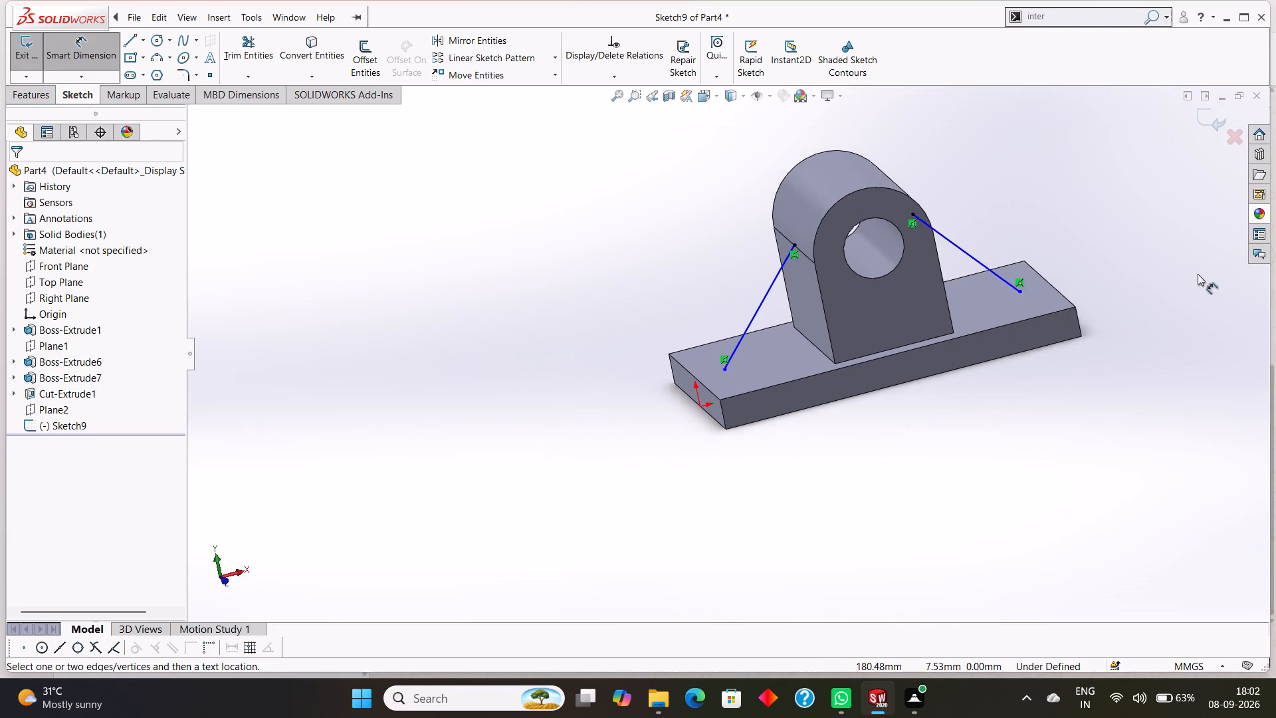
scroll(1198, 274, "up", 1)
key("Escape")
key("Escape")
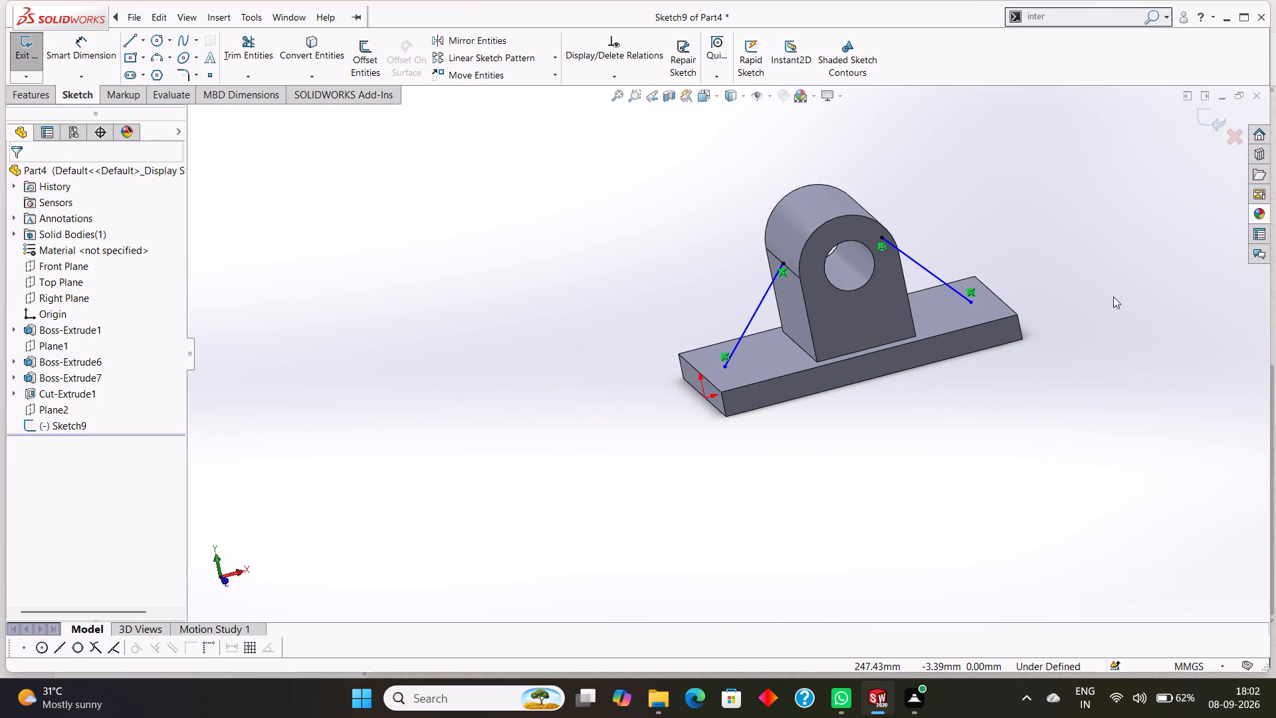
Undo the second sloped line on the support's opposite side, keeping the origin-side line.
key("ctrl+z")
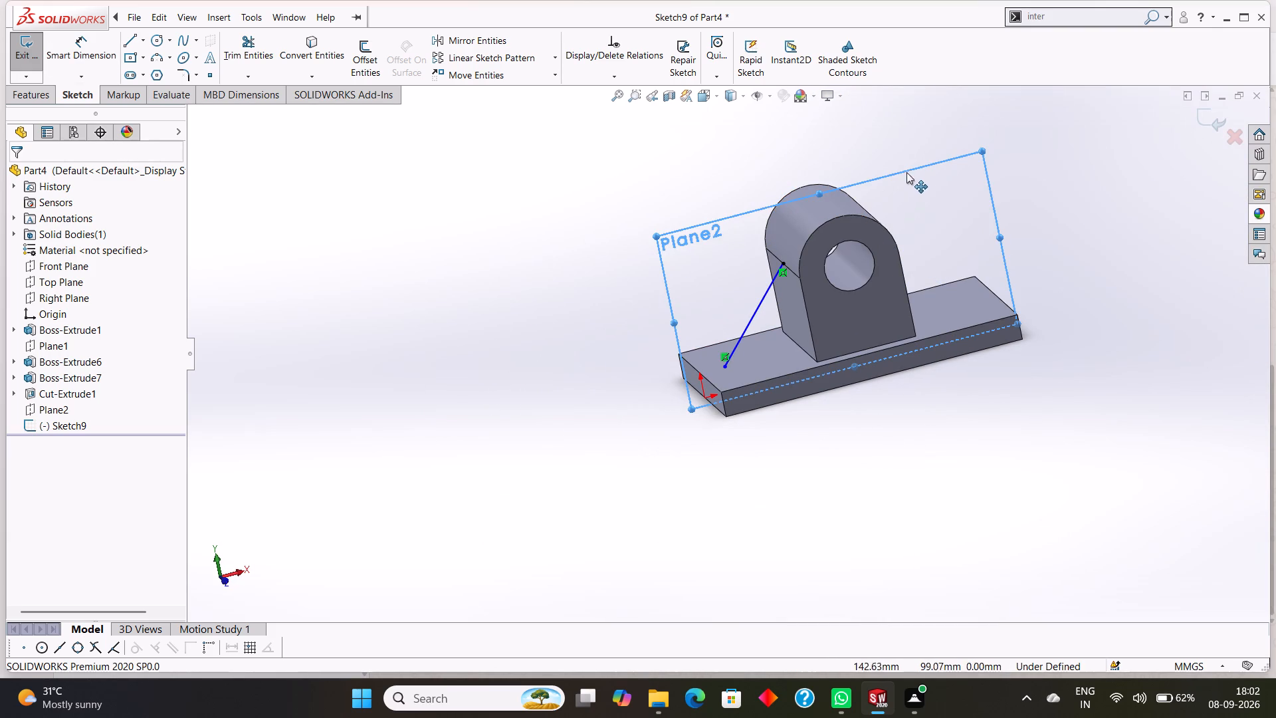
Hide the reference plane Plane2 again.
right_click(914, 168)
key("Escape")
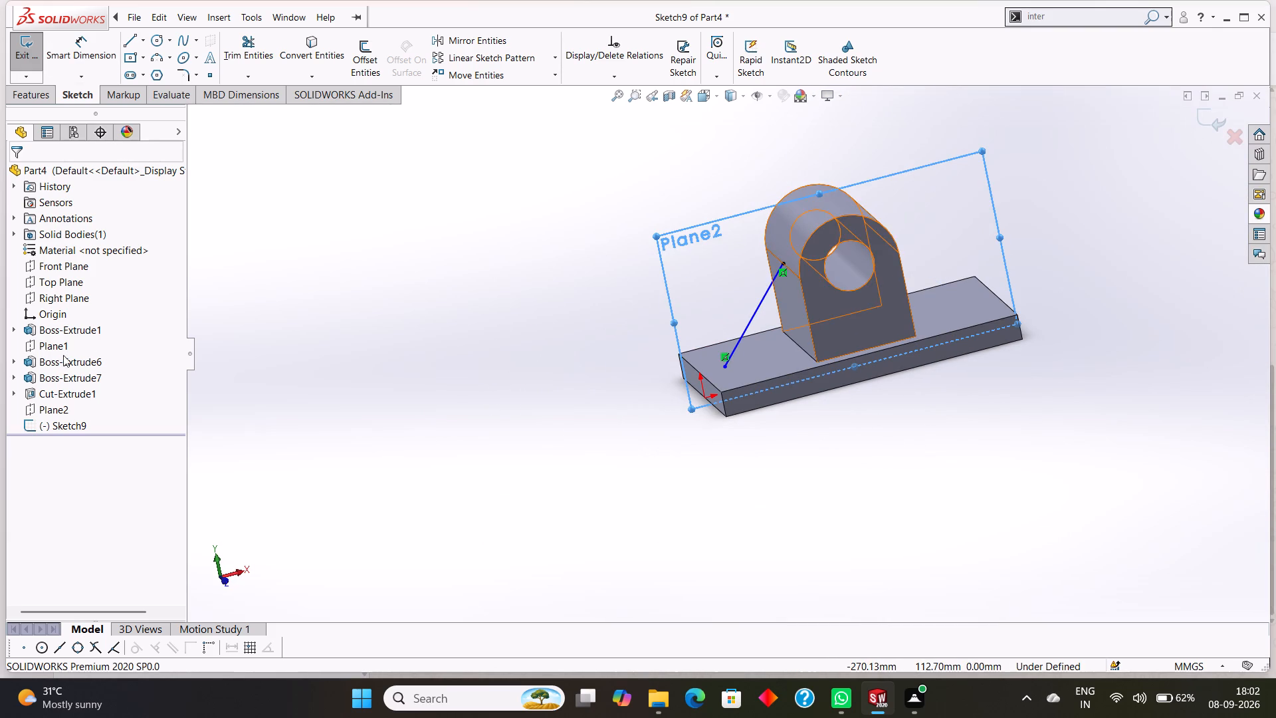
left_click(56, 409)
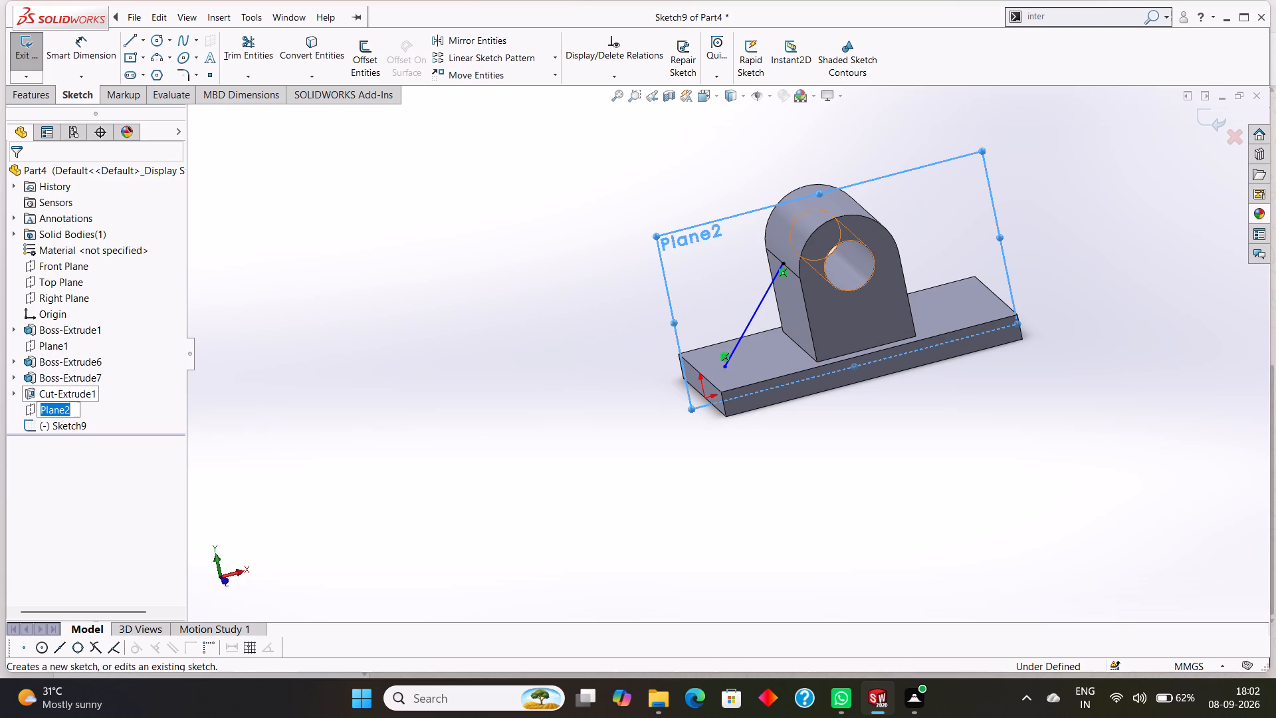
key("Escape")
key("Escape")
left_click(62, 408)
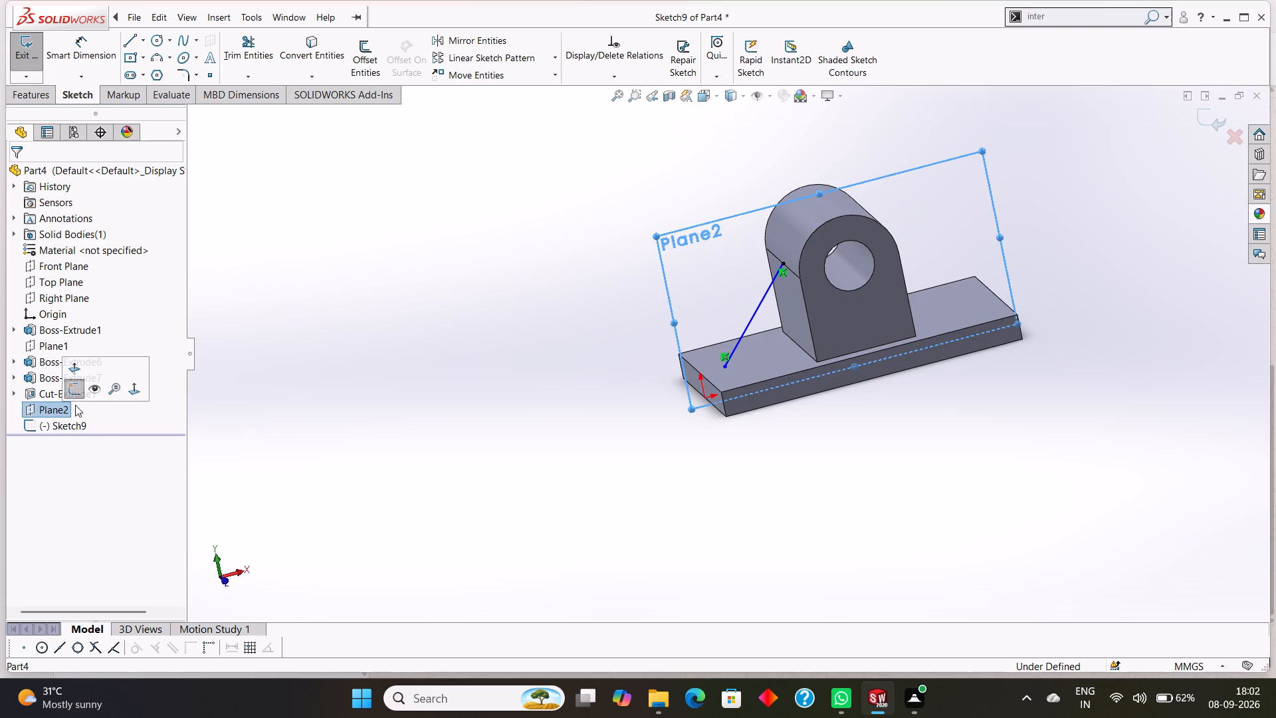
left_click(87, 390)
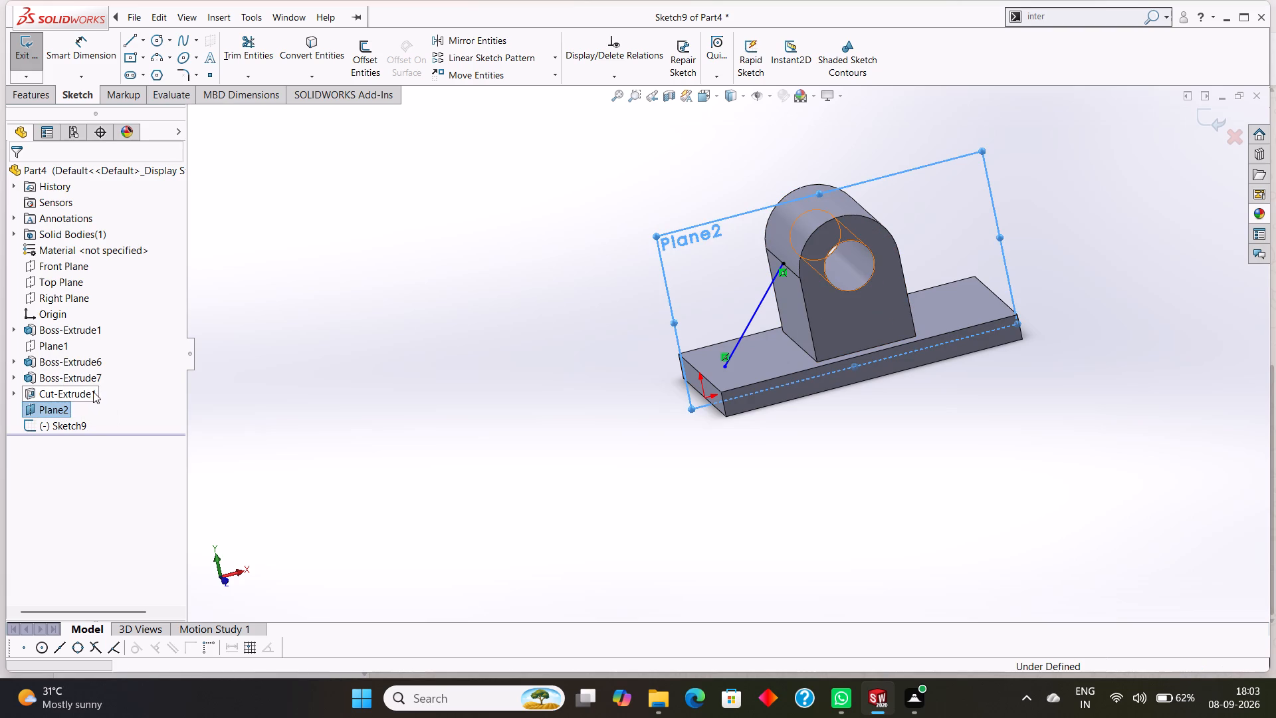
key("Escape")
left_click(55, 408)
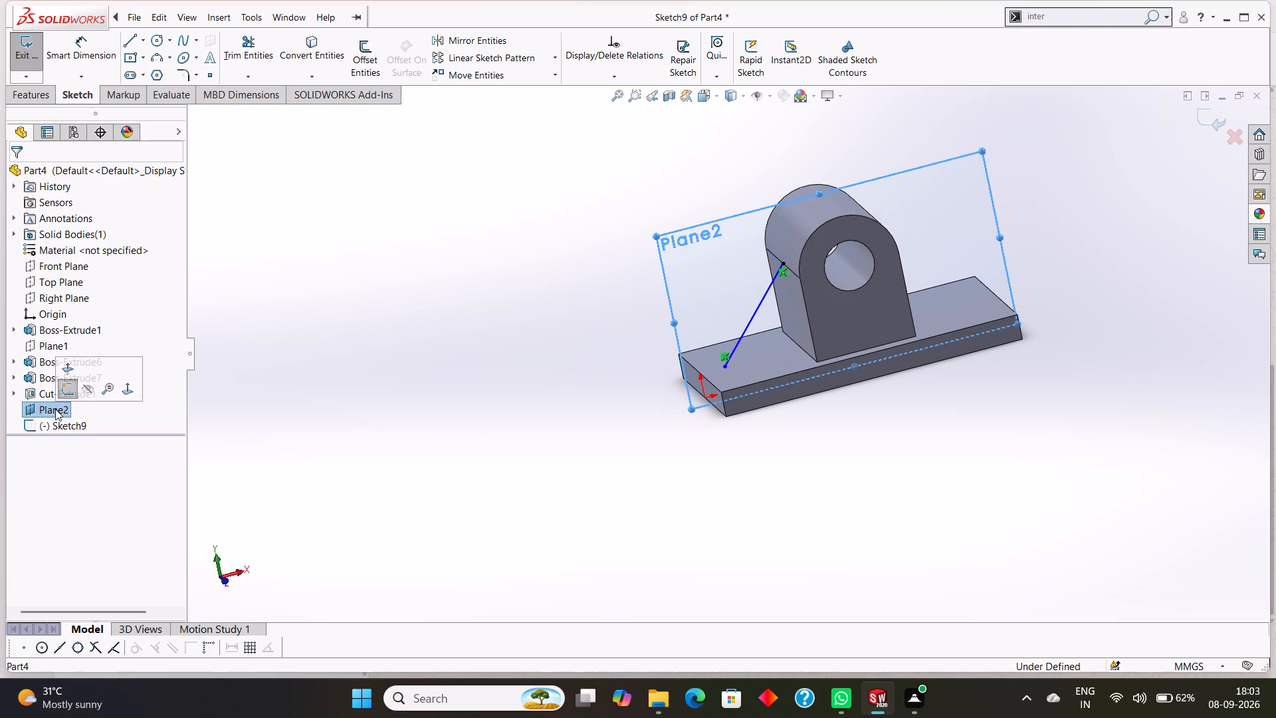
left_click(83, 390)
key("Escape")
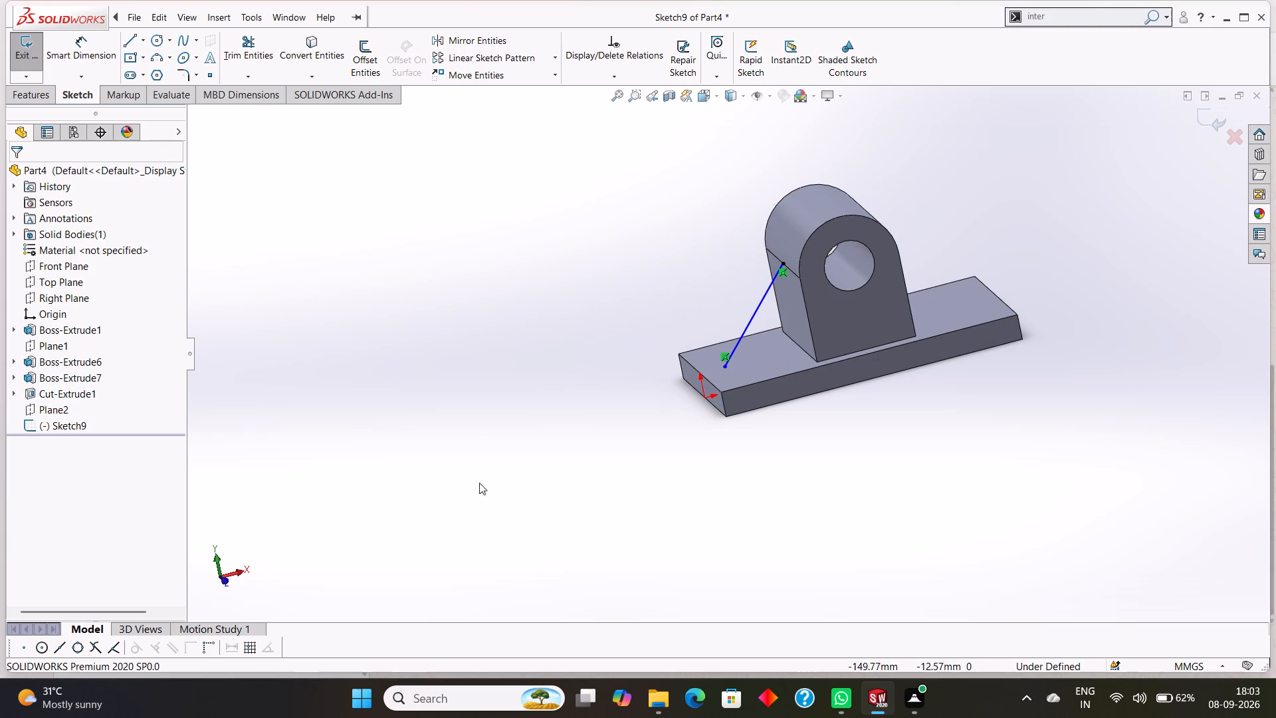
key("Escape")
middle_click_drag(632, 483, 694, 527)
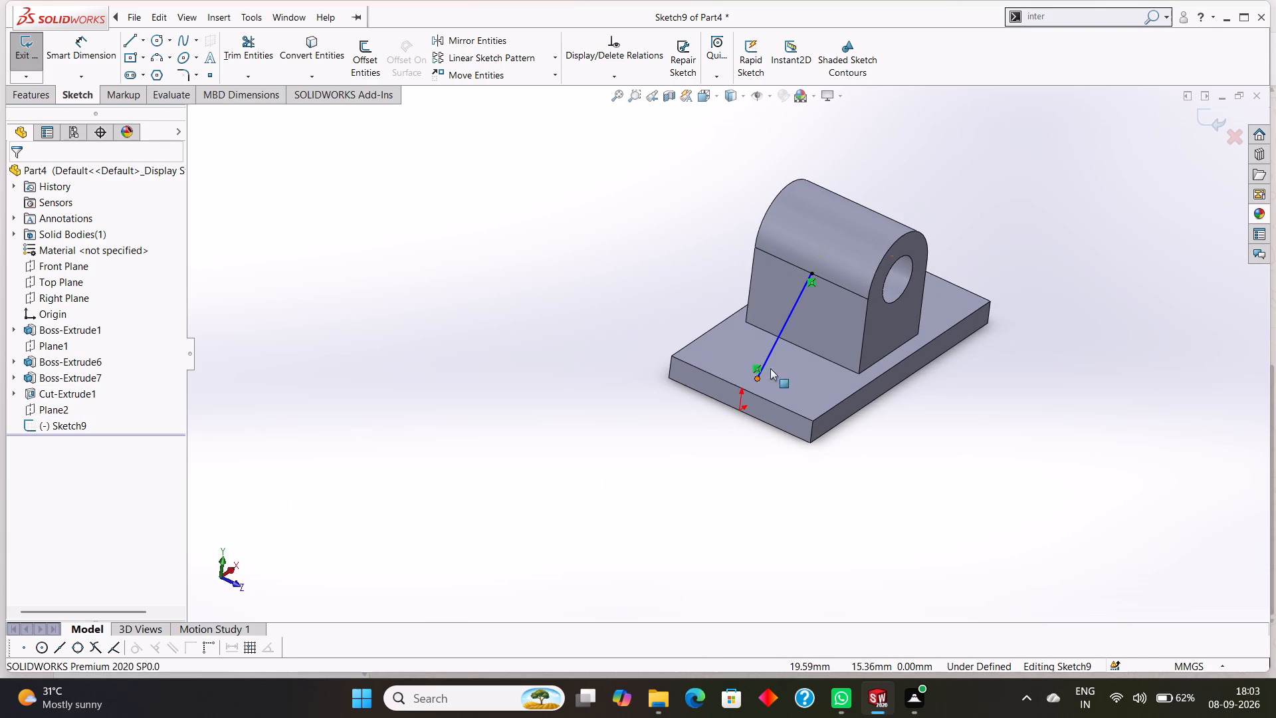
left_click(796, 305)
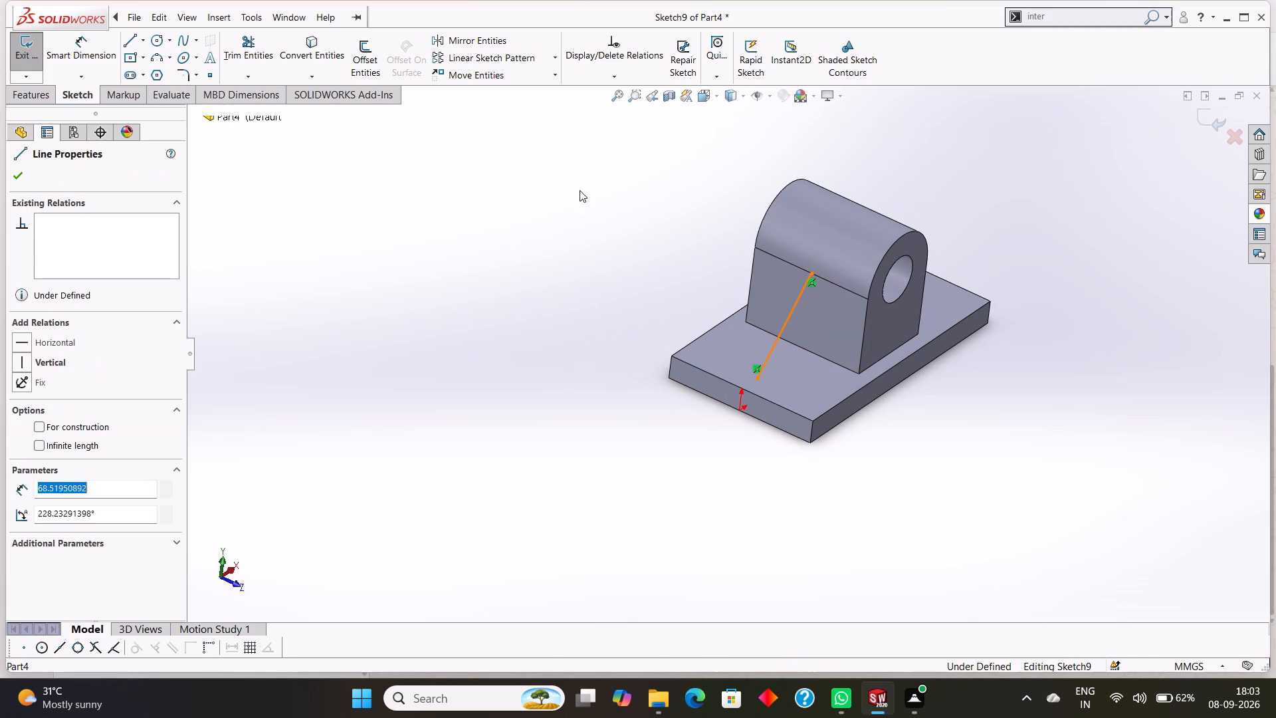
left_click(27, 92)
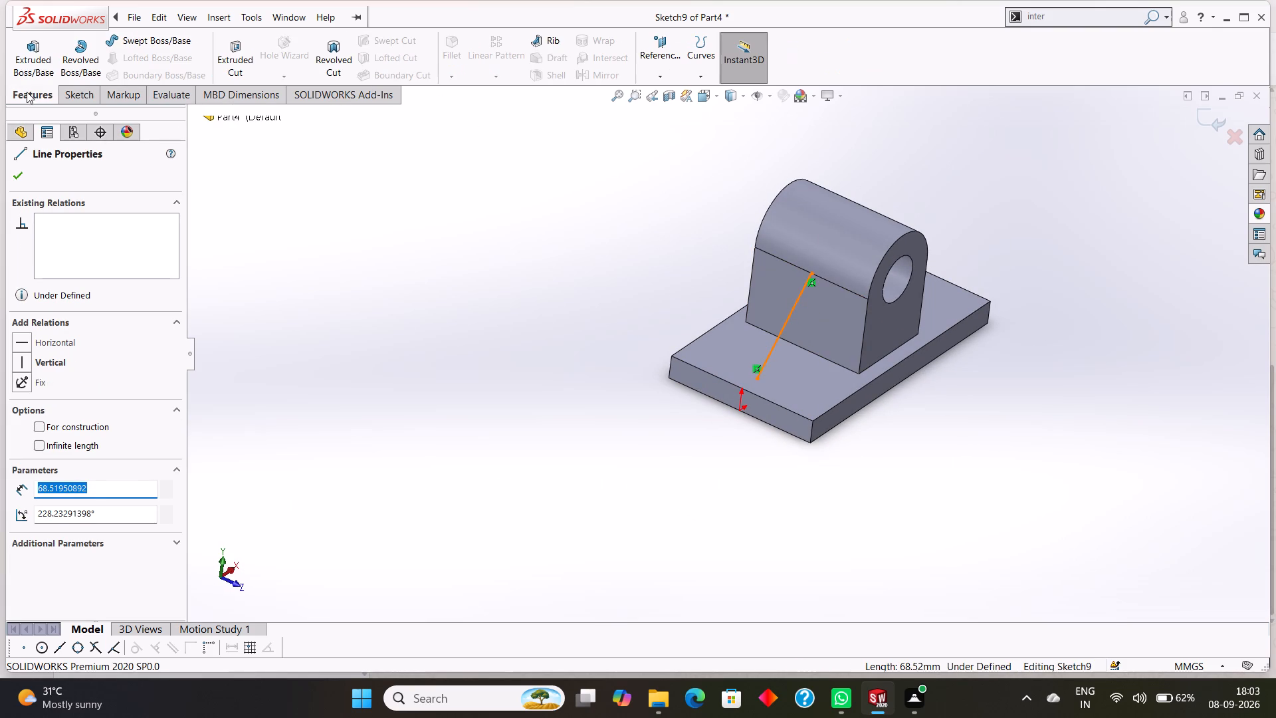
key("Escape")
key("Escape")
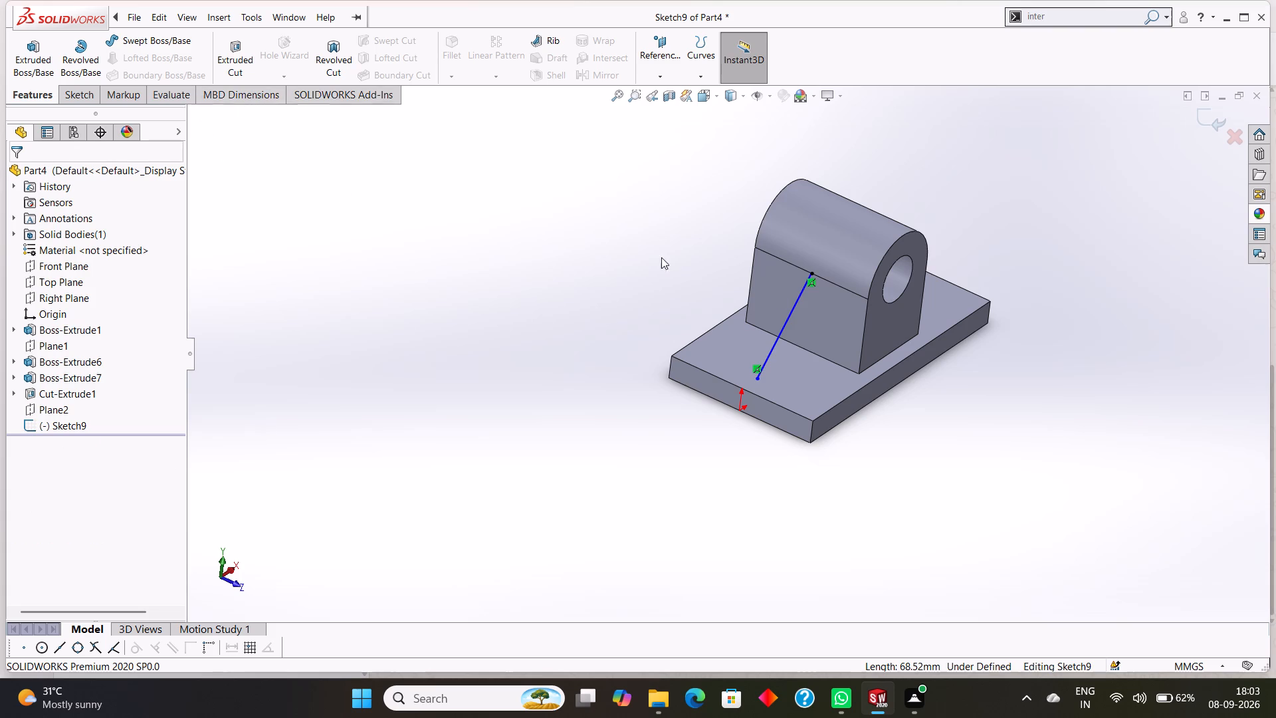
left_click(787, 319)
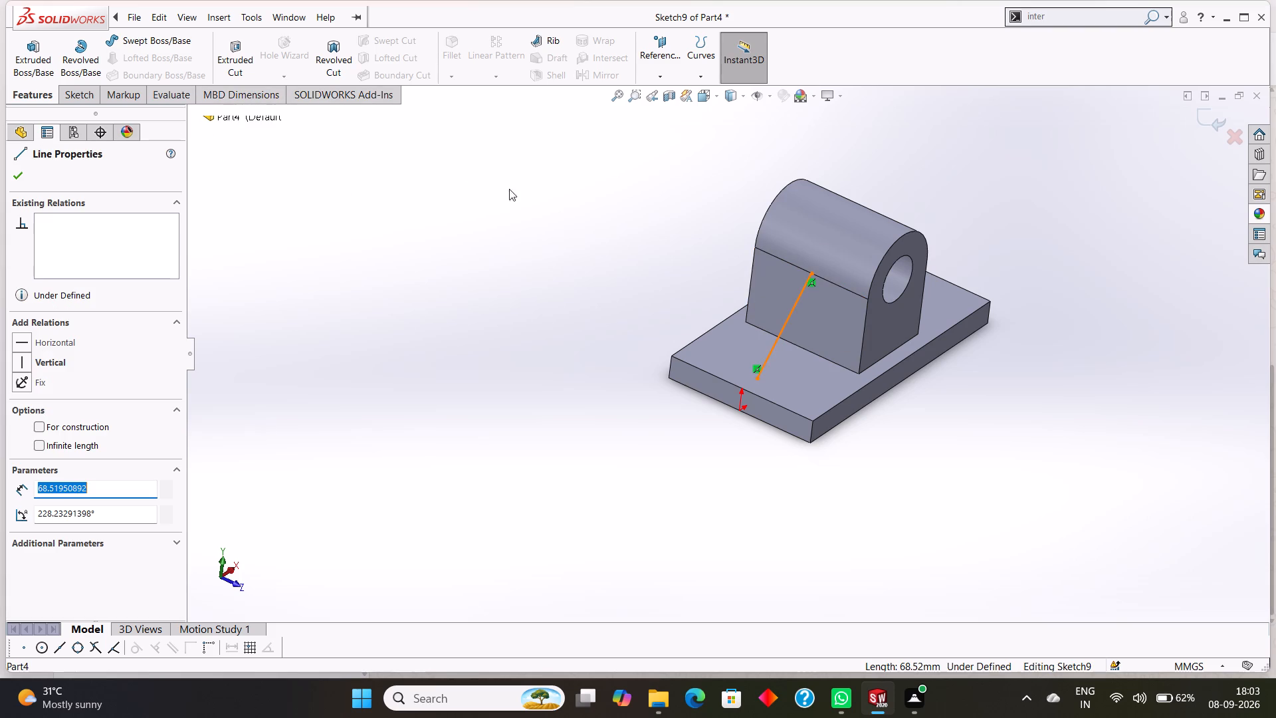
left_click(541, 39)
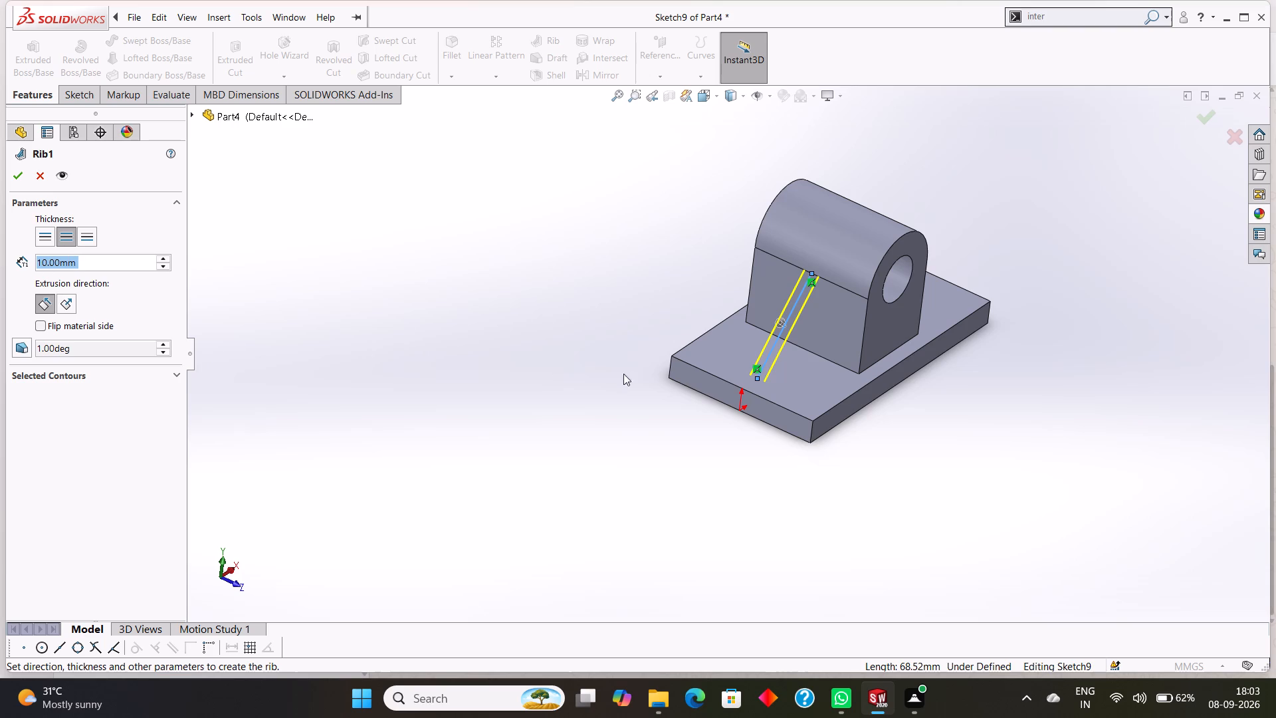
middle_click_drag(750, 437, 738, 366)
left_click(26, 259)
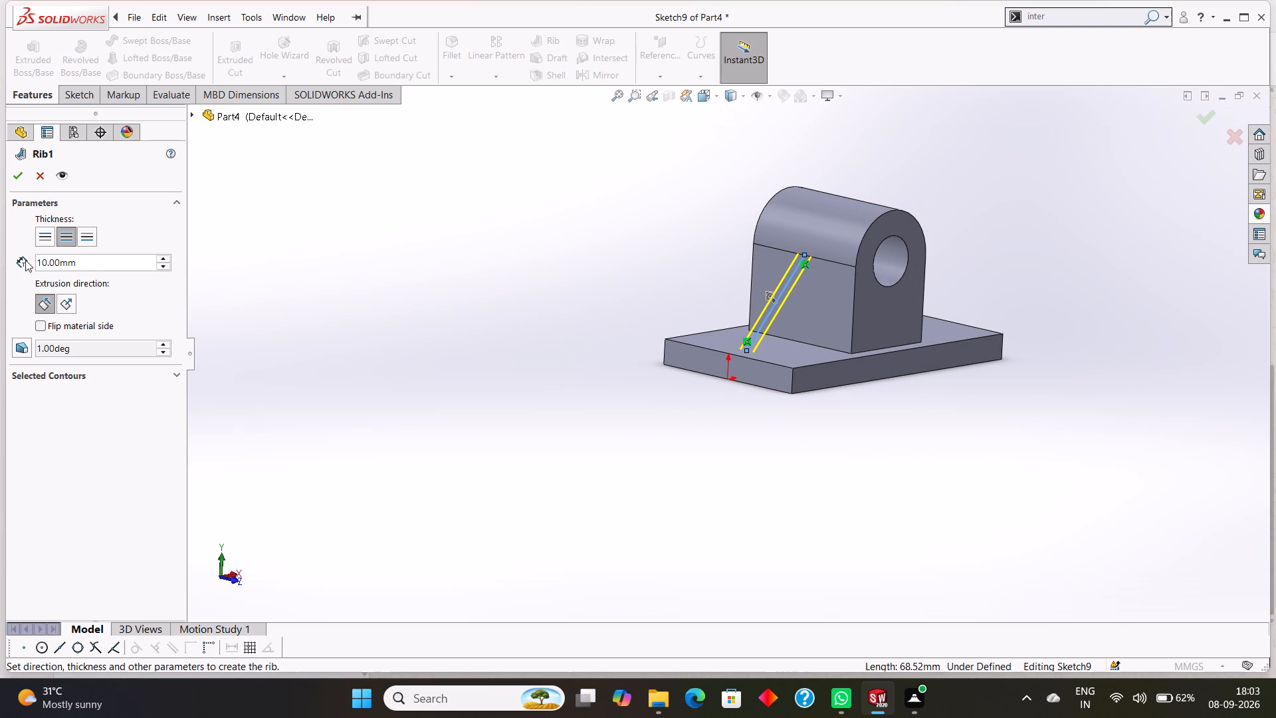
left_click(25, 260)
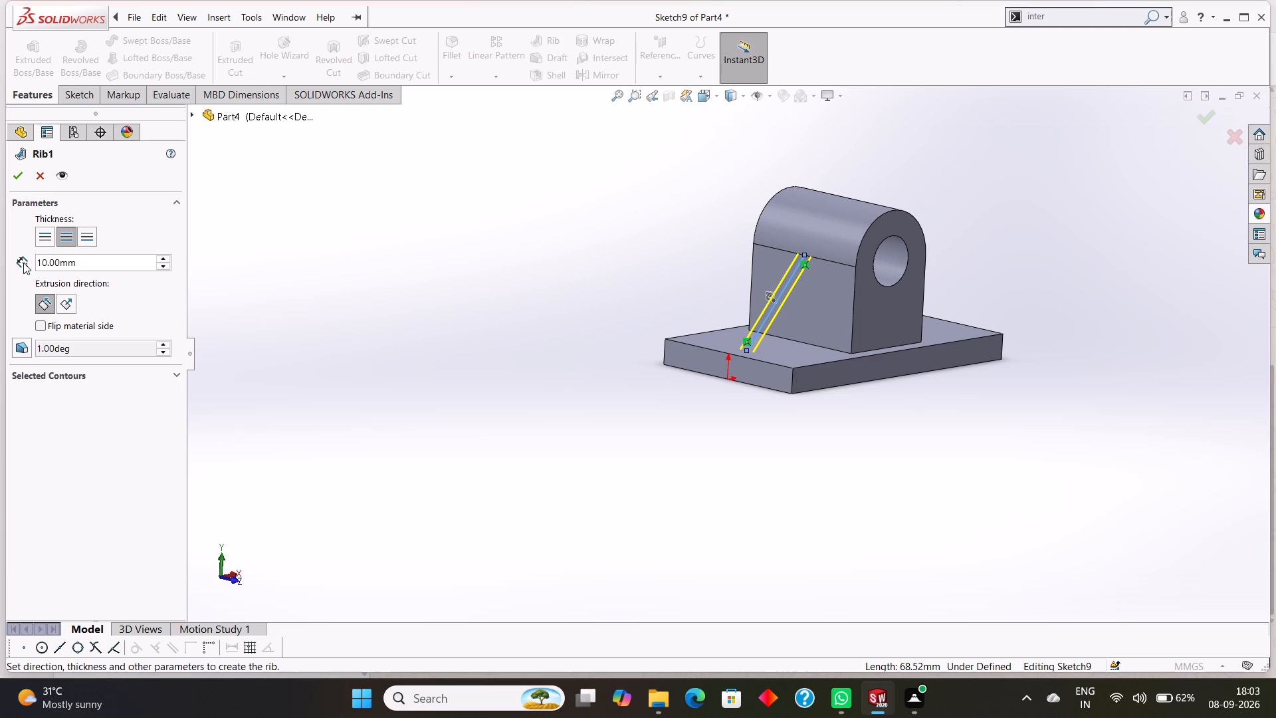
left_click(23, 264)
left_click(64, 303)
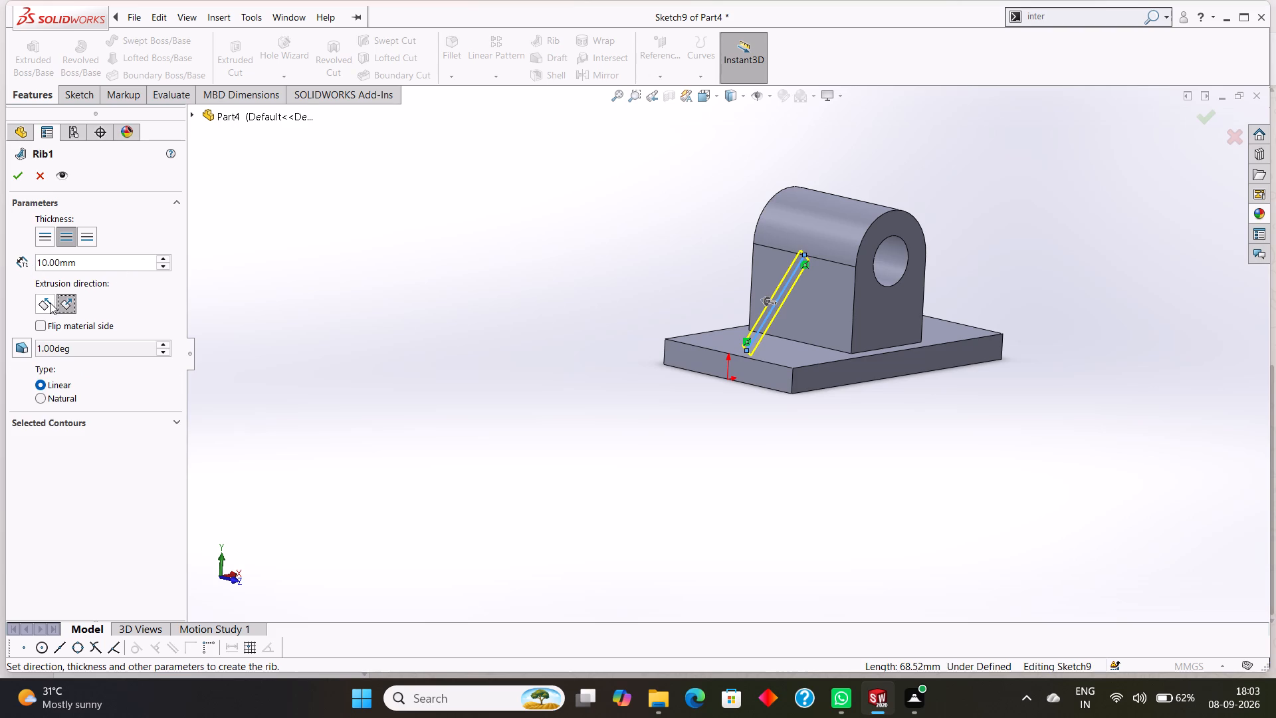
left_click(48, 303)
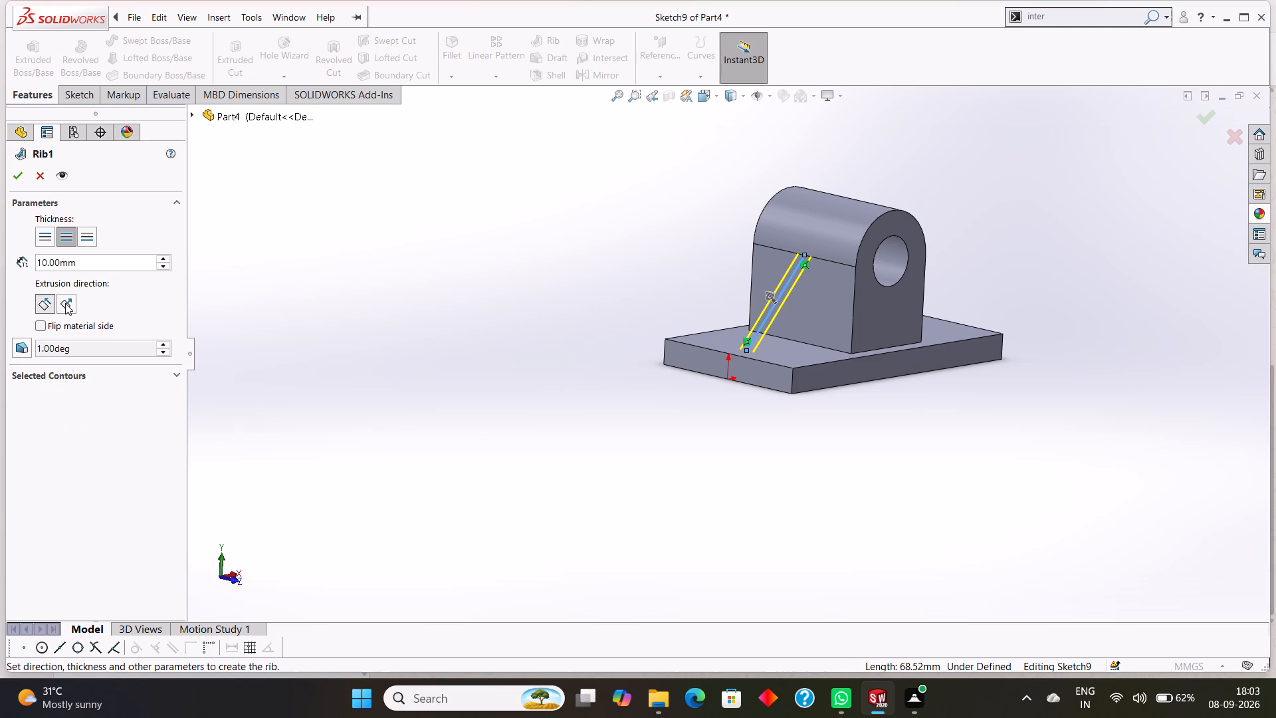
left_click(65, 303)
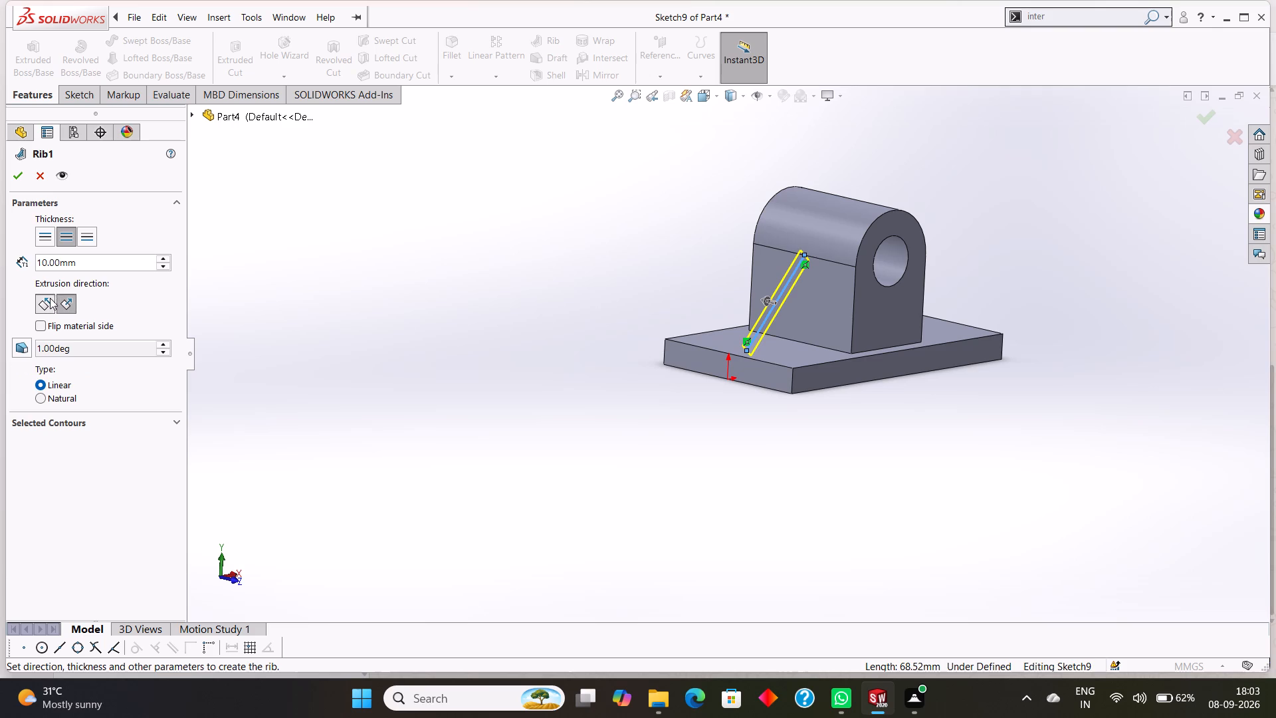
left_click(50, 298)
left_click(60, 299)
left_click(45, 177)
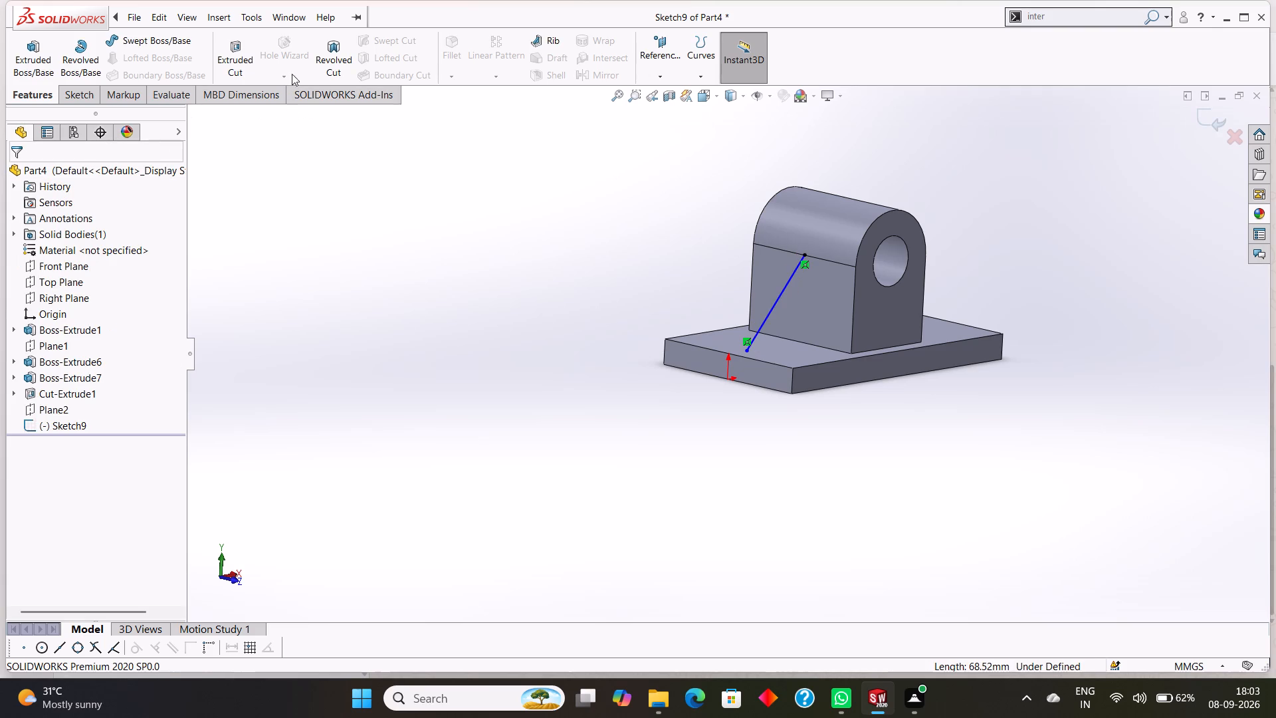
Create a 10 mm rib from the sloped line, thickened on both sides, extruded parallel to the sketch, with the material side flipped.
left_click(772, 311)
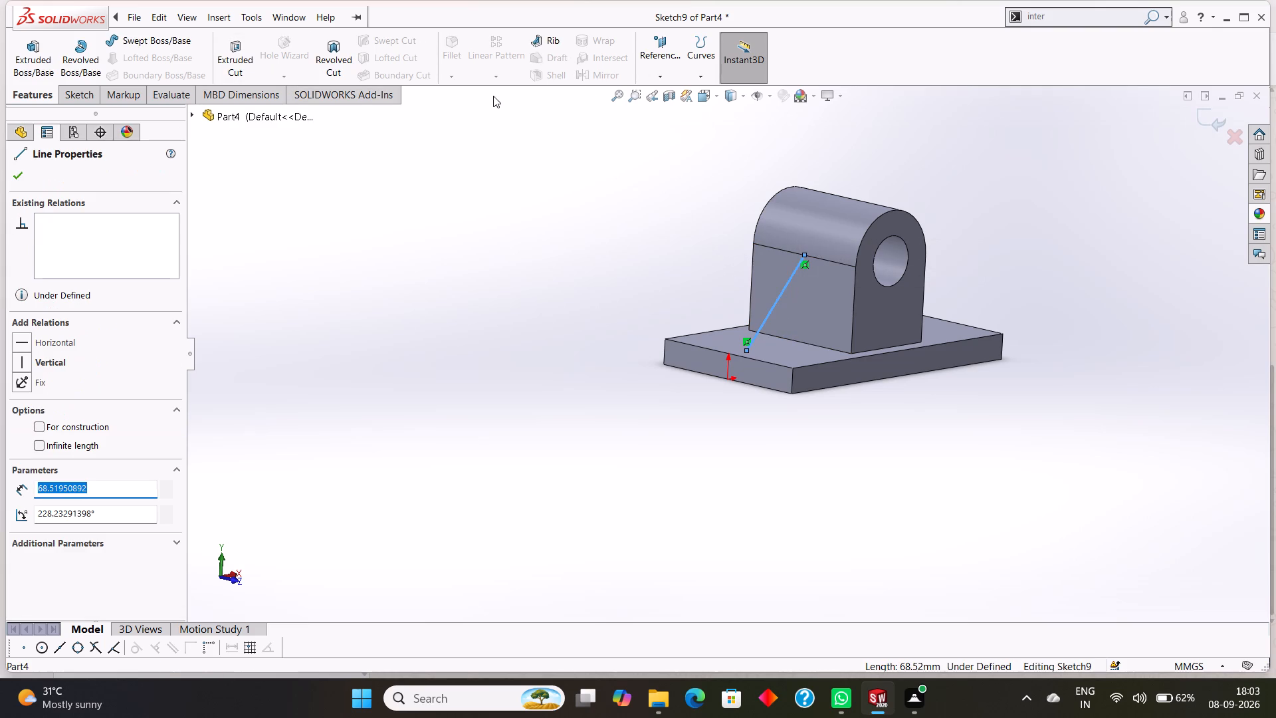
left_click(551, 39)
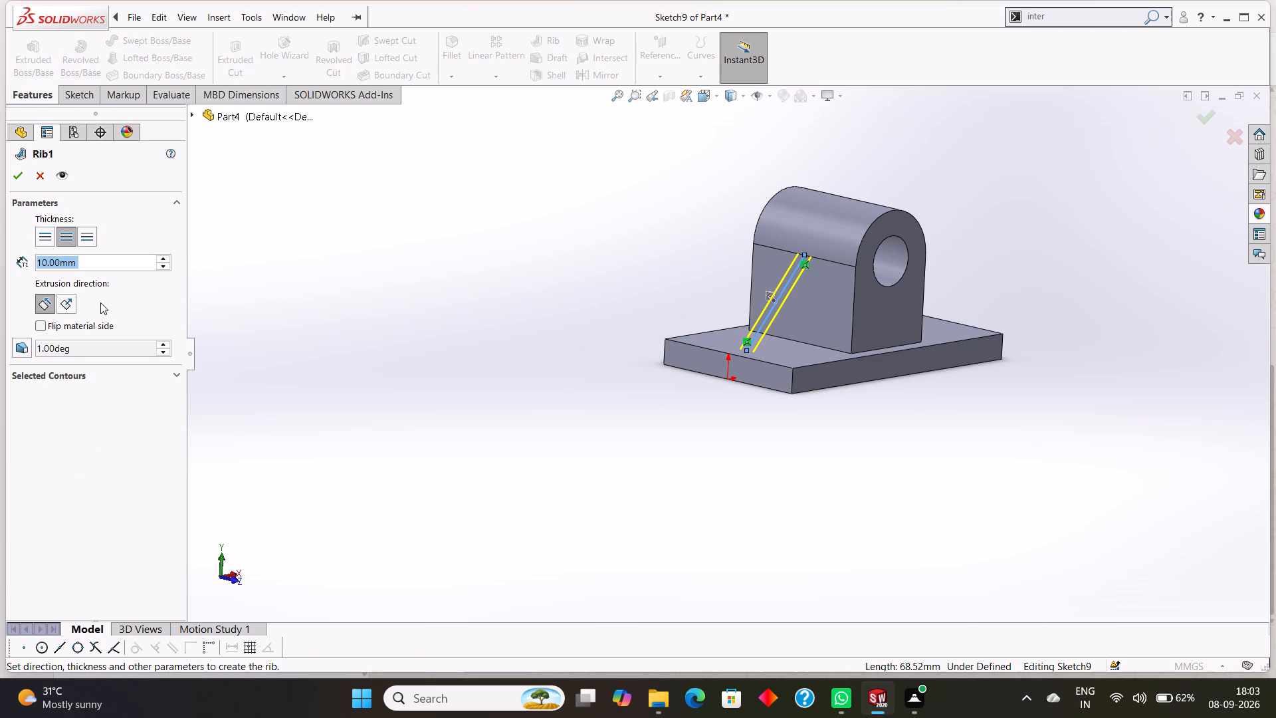
left_click(41, 327)
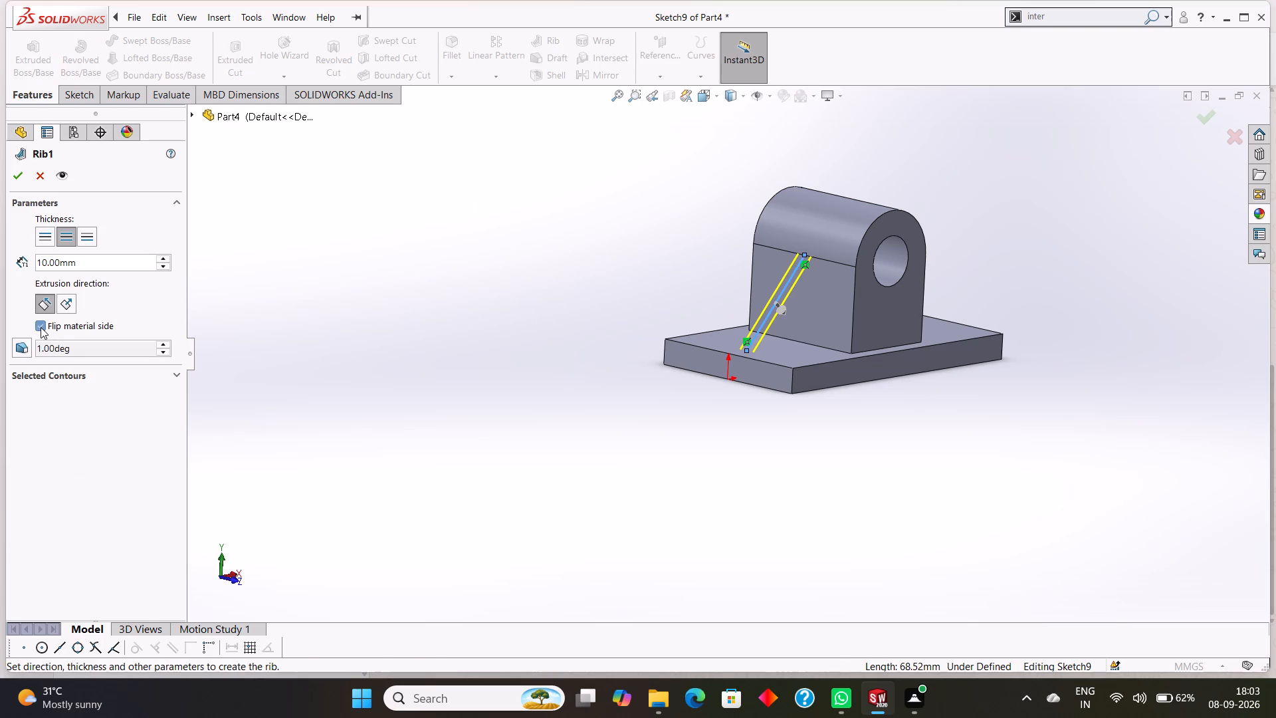
left_click(23, 181)
left_click(417, 354)
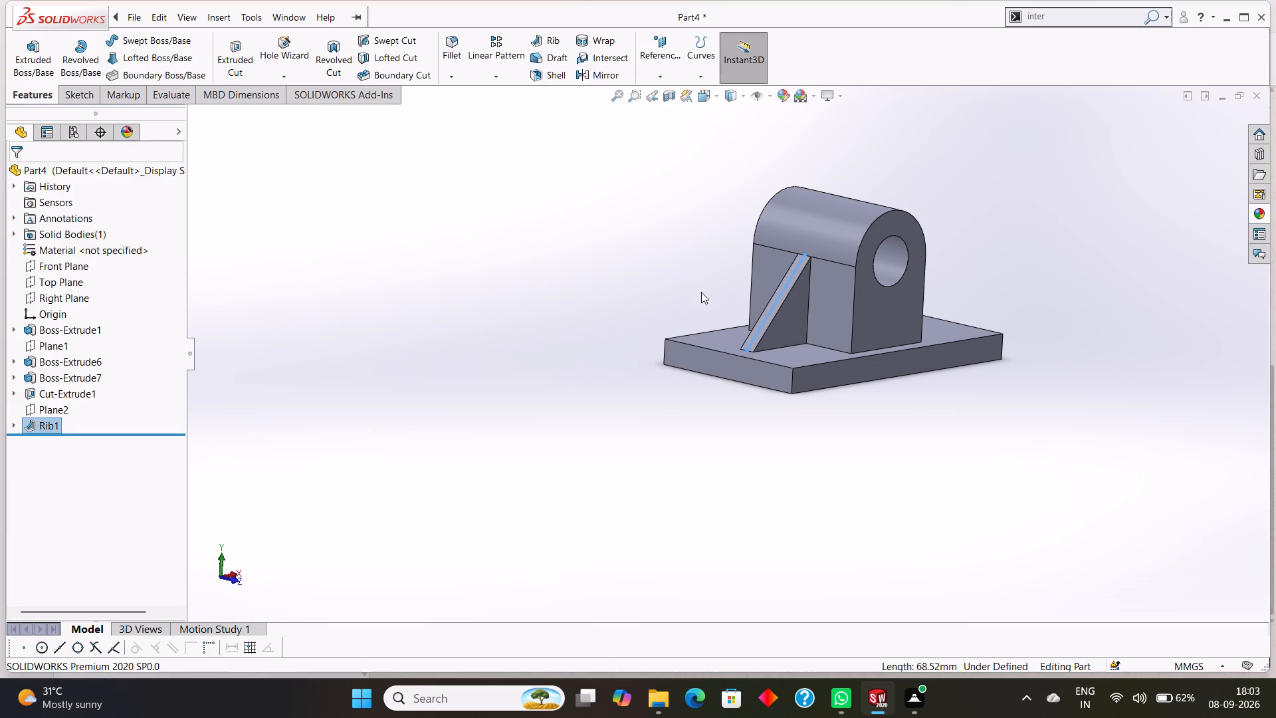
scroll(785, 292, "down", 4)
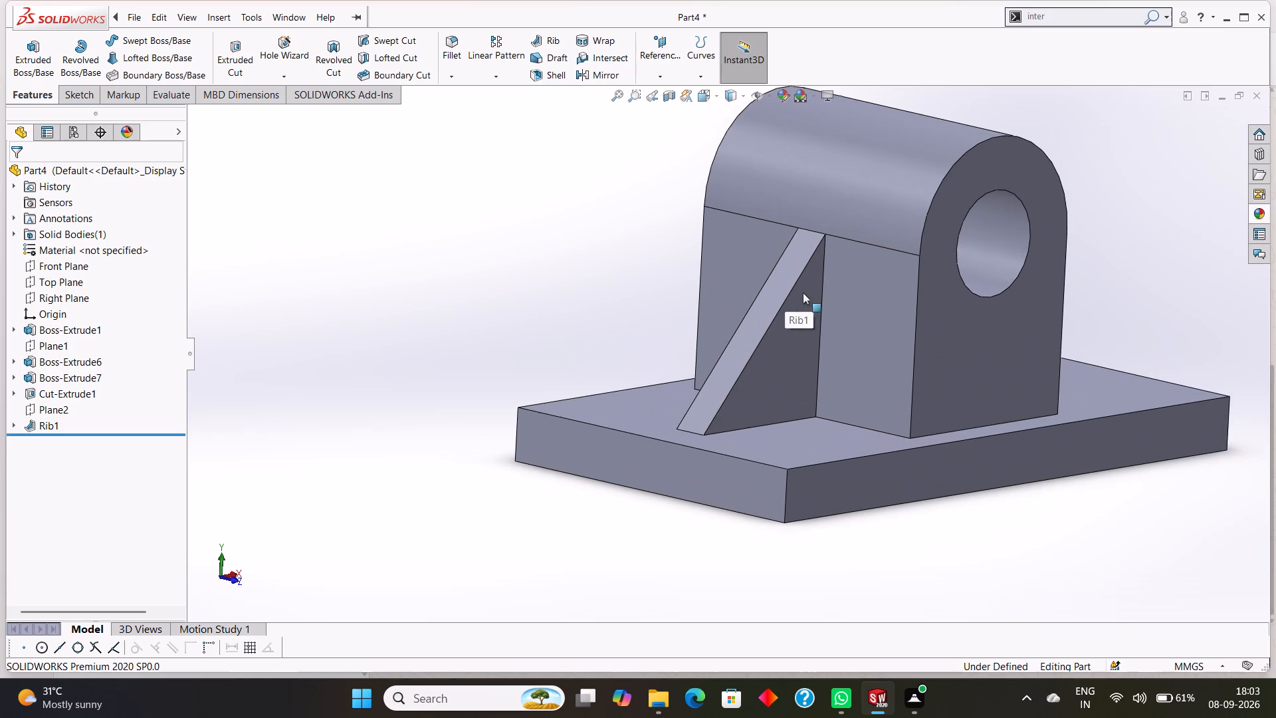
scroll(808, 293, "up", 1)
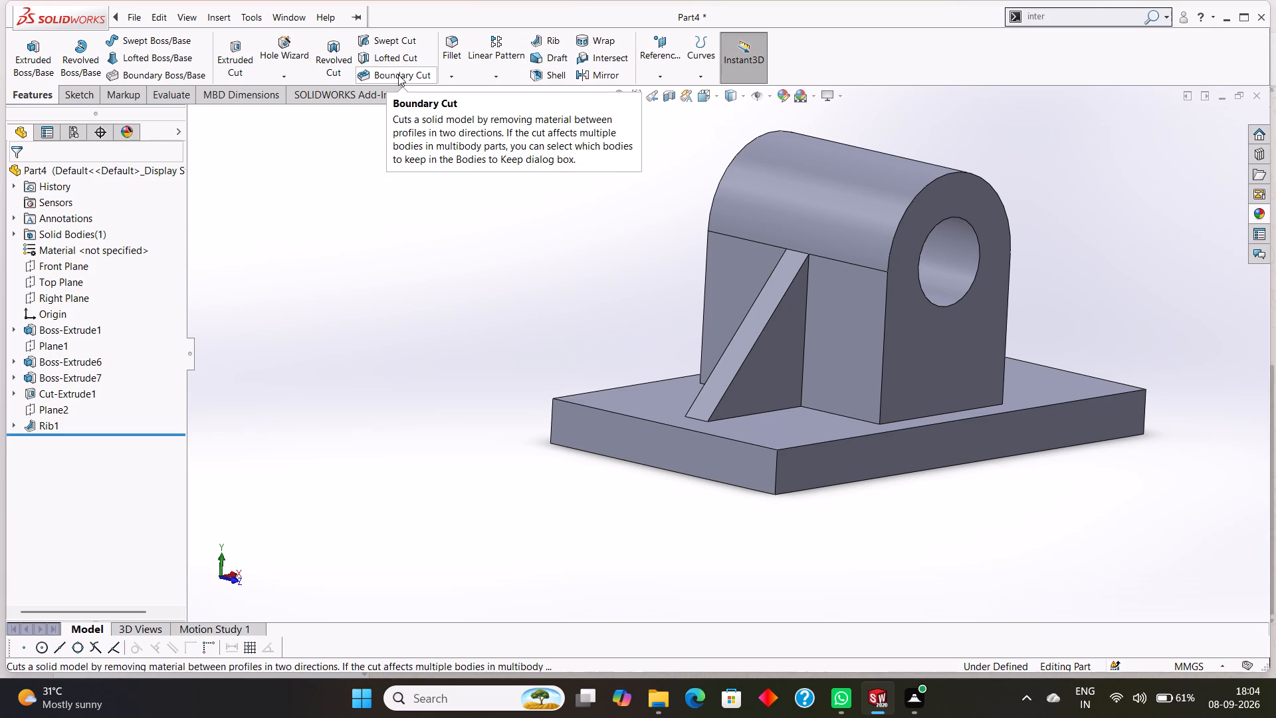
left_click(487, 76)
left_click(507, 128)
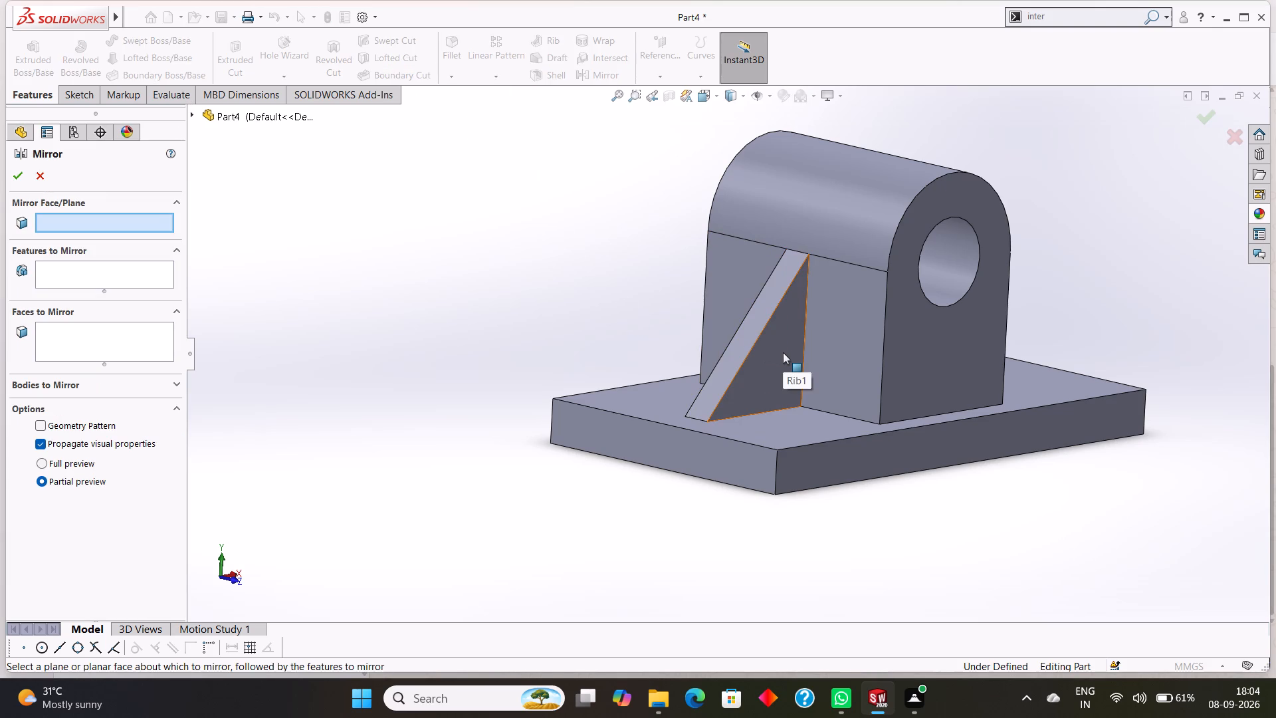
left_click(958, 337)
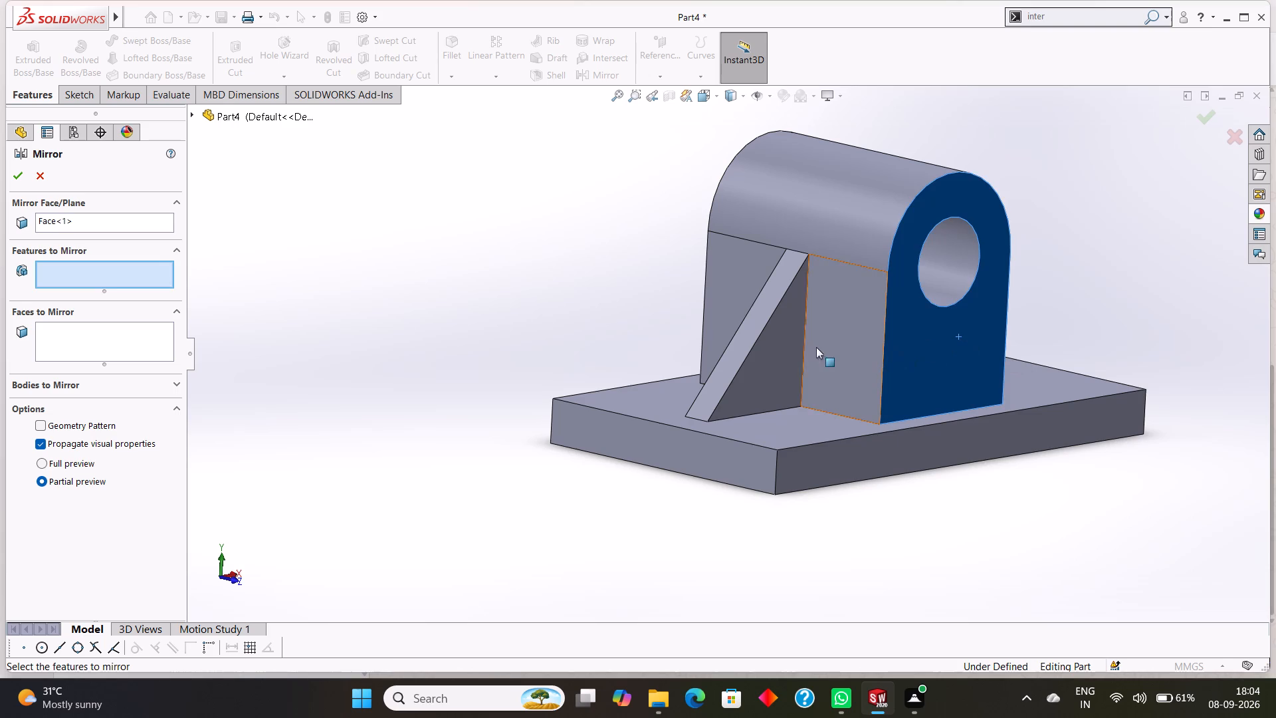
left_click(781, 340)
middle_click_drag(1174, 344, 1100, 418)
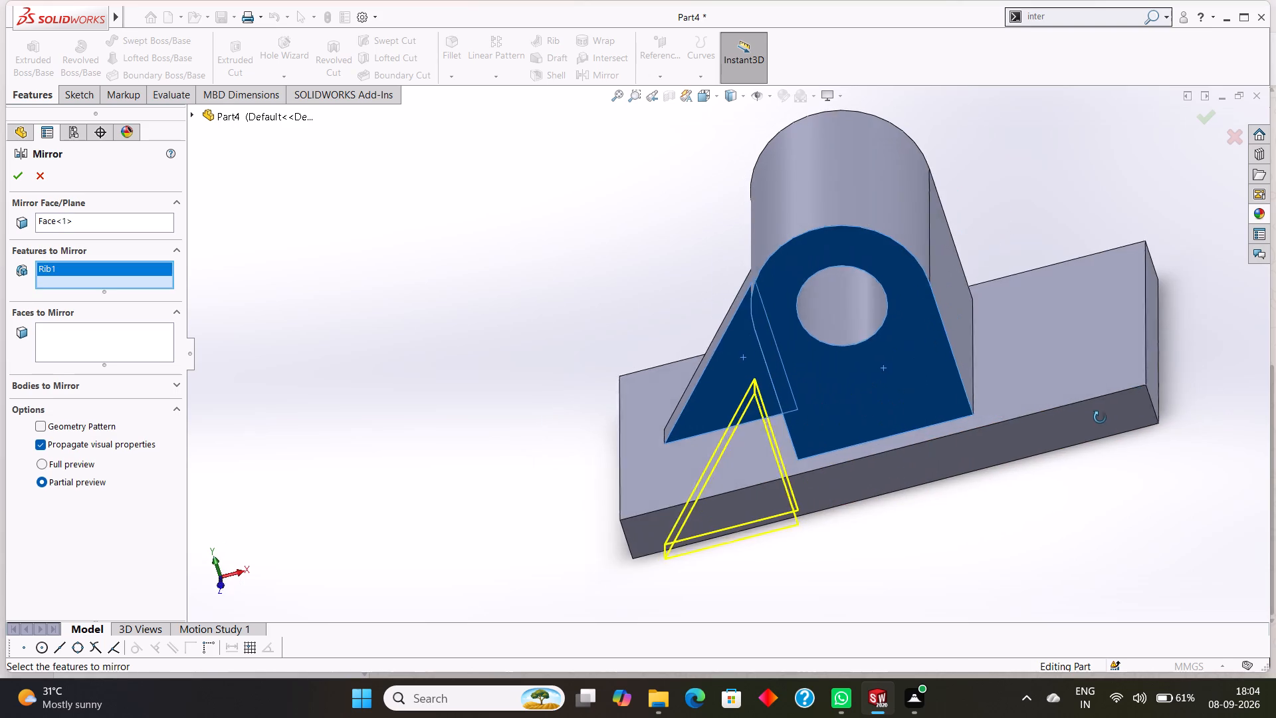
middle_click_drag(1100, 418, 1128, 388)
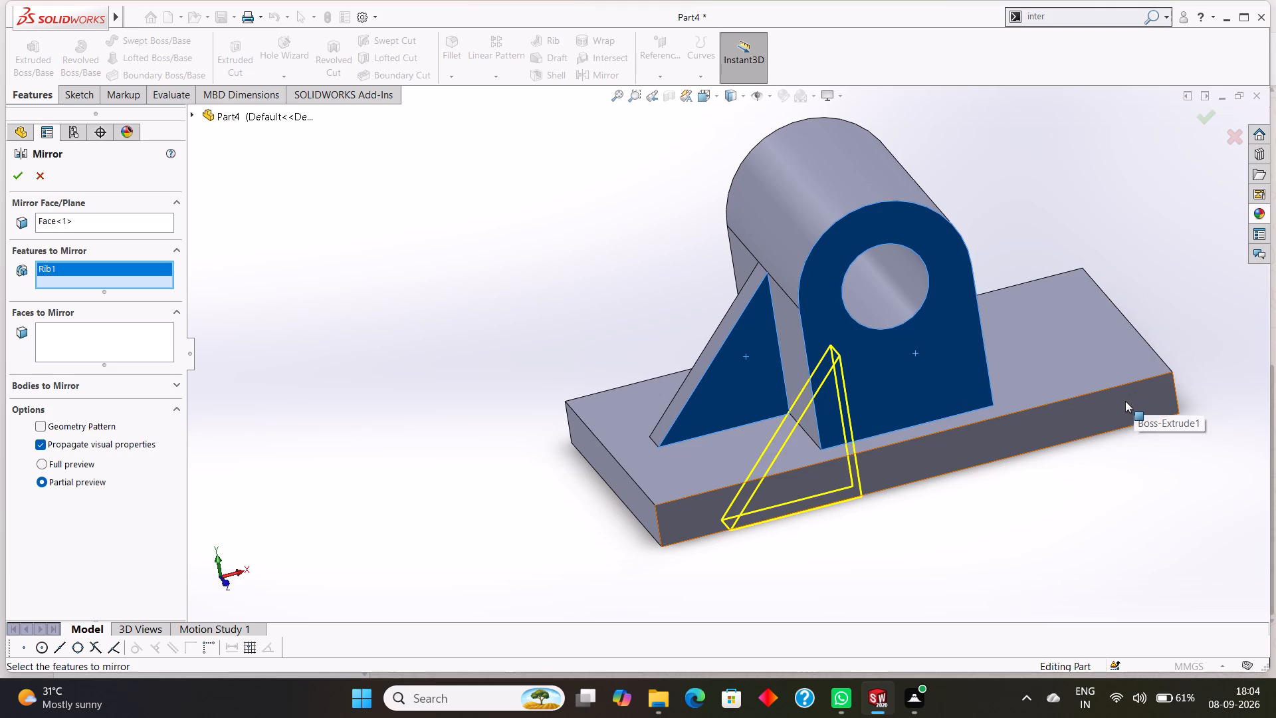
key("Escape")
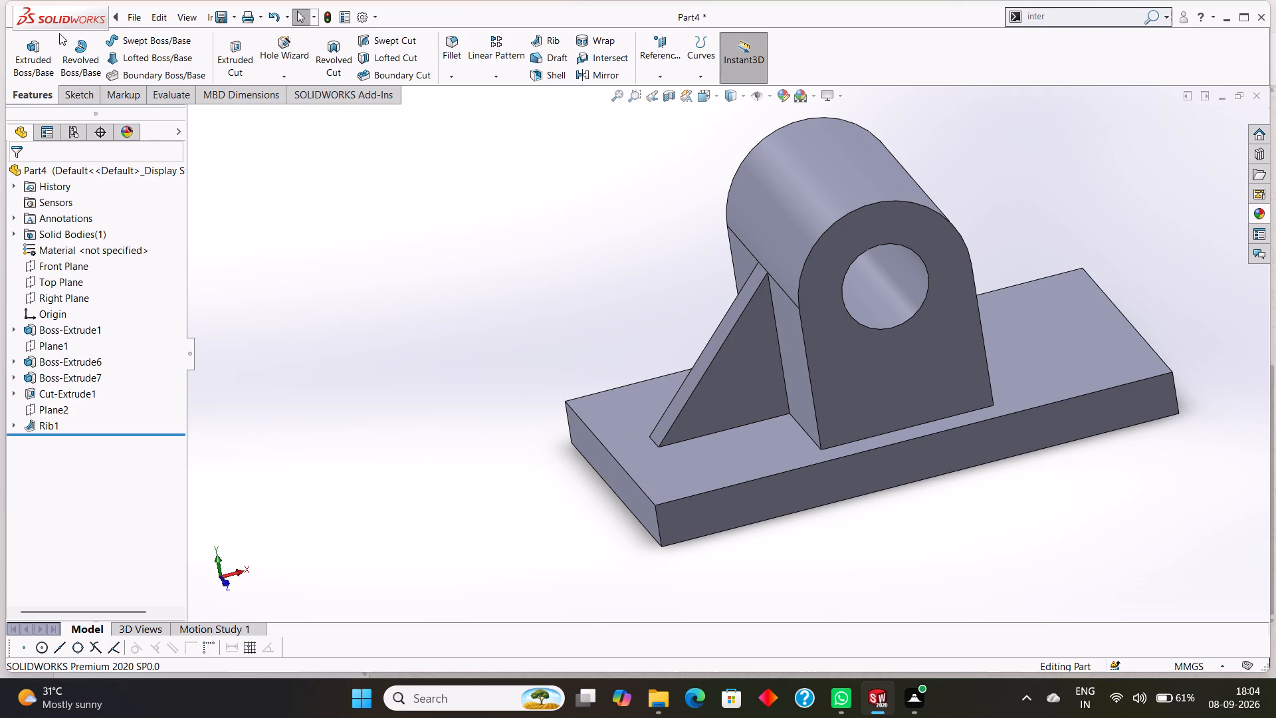
Start a new sketch at the rib's lower corner on the base plate's top face.
left_click(37, 93)
left_click(77, 94)
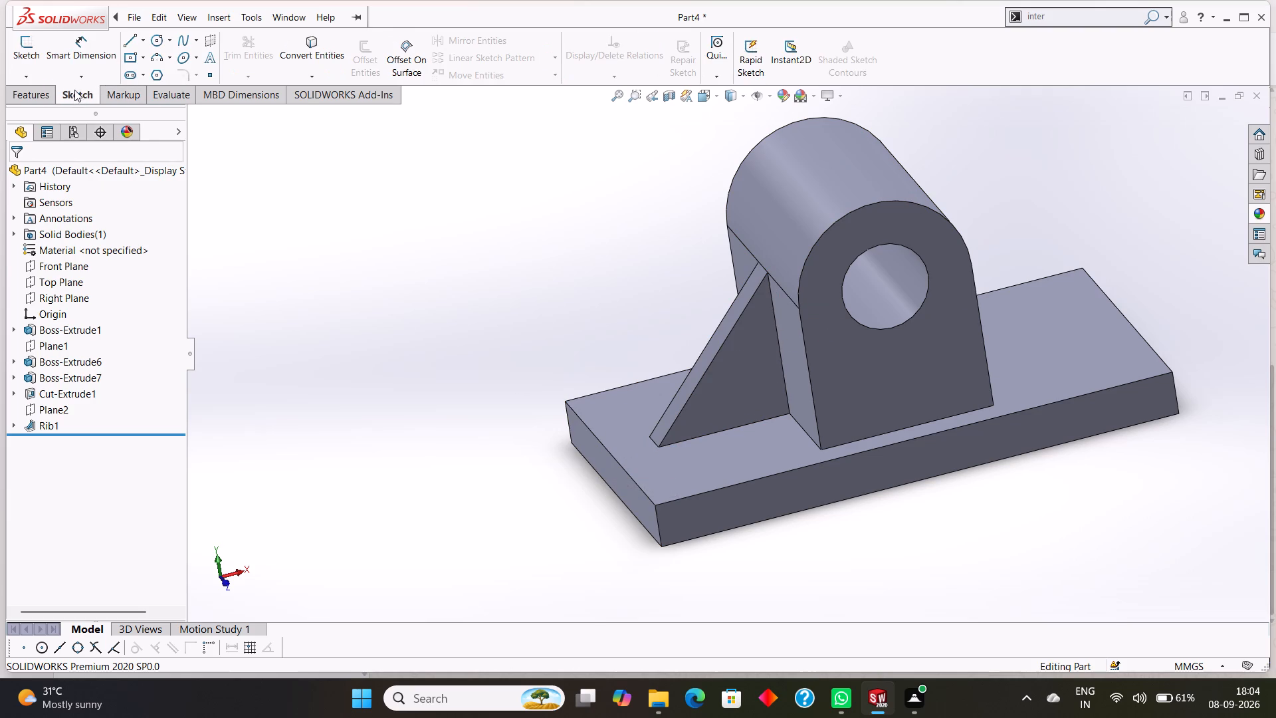
left_click(26, 47)
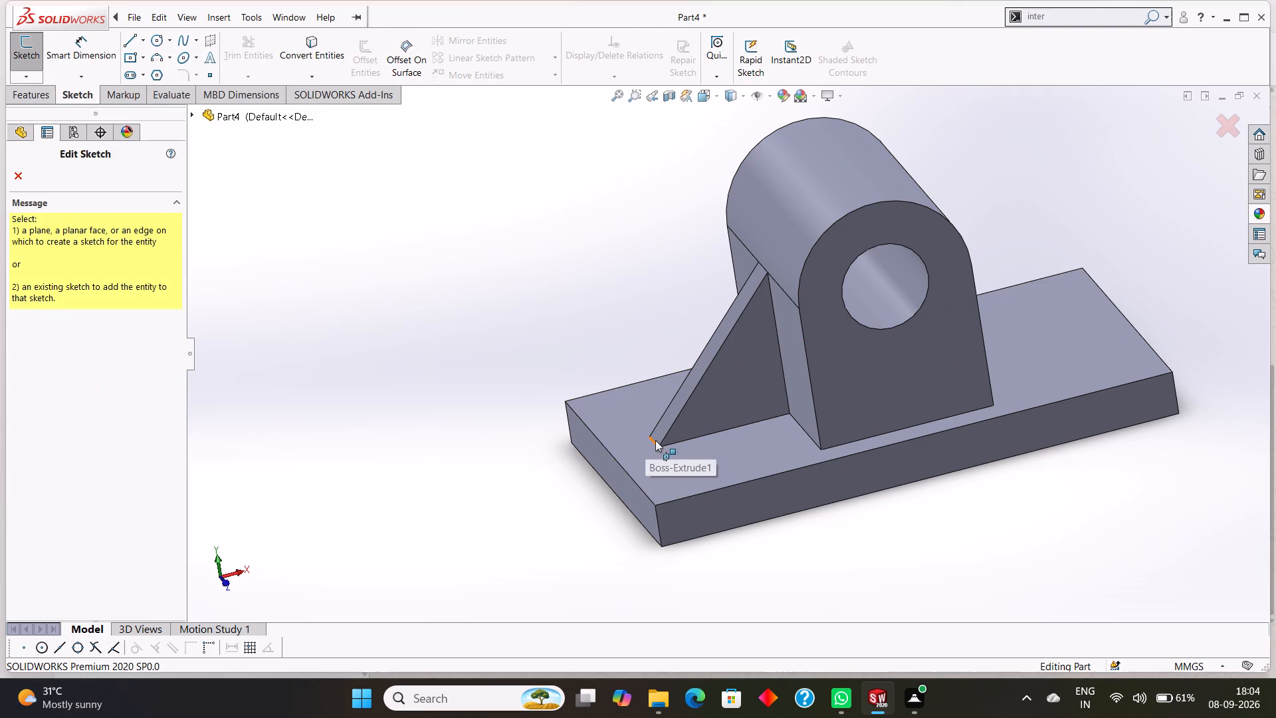
left_click(655, 439)
left_click(612, 452)
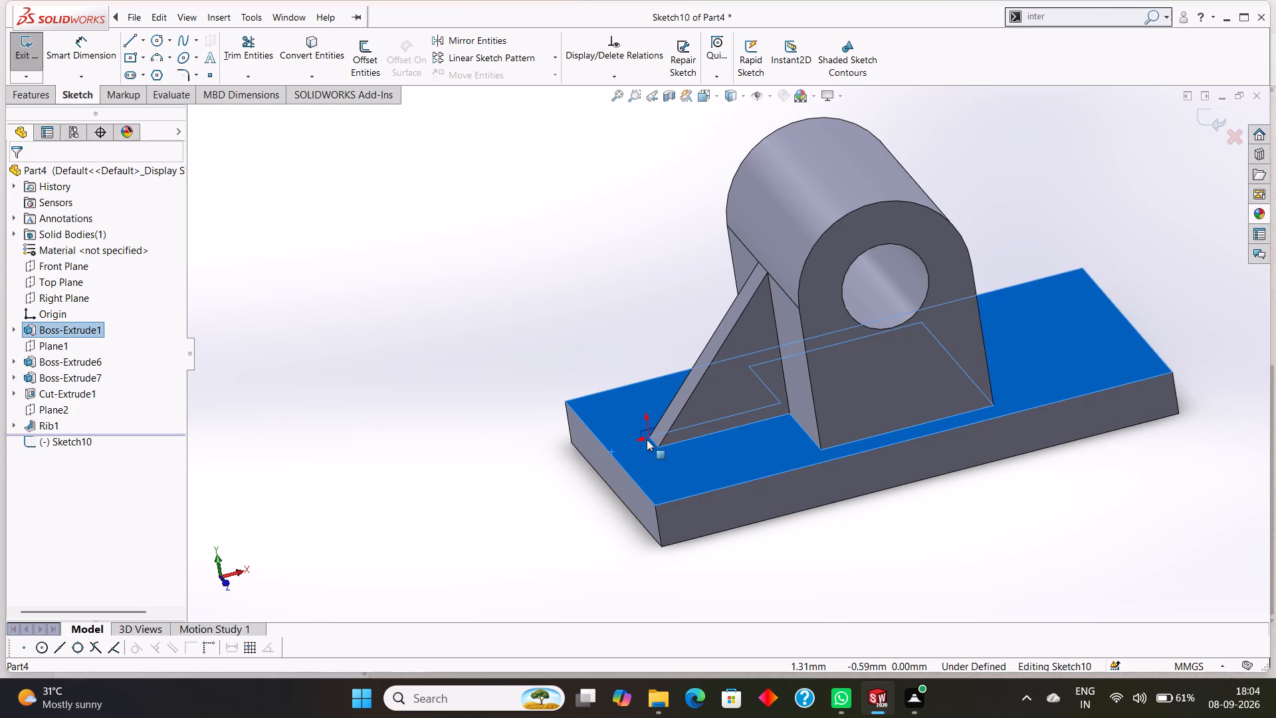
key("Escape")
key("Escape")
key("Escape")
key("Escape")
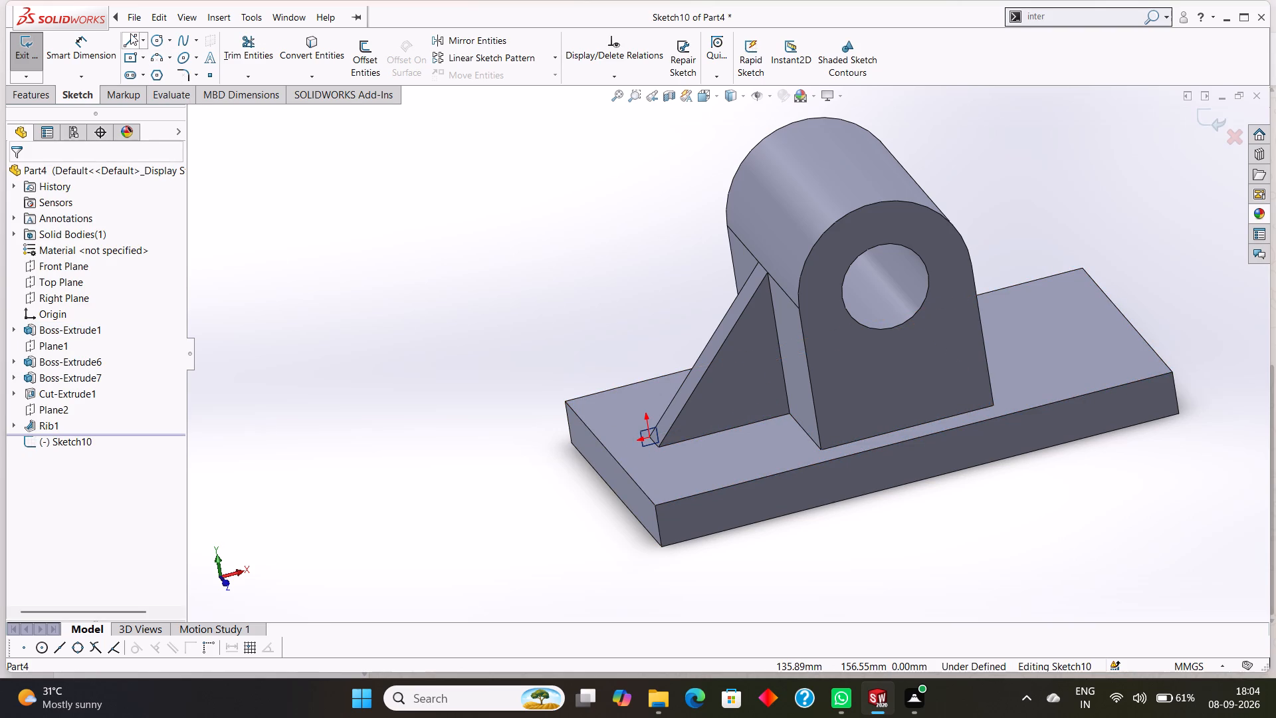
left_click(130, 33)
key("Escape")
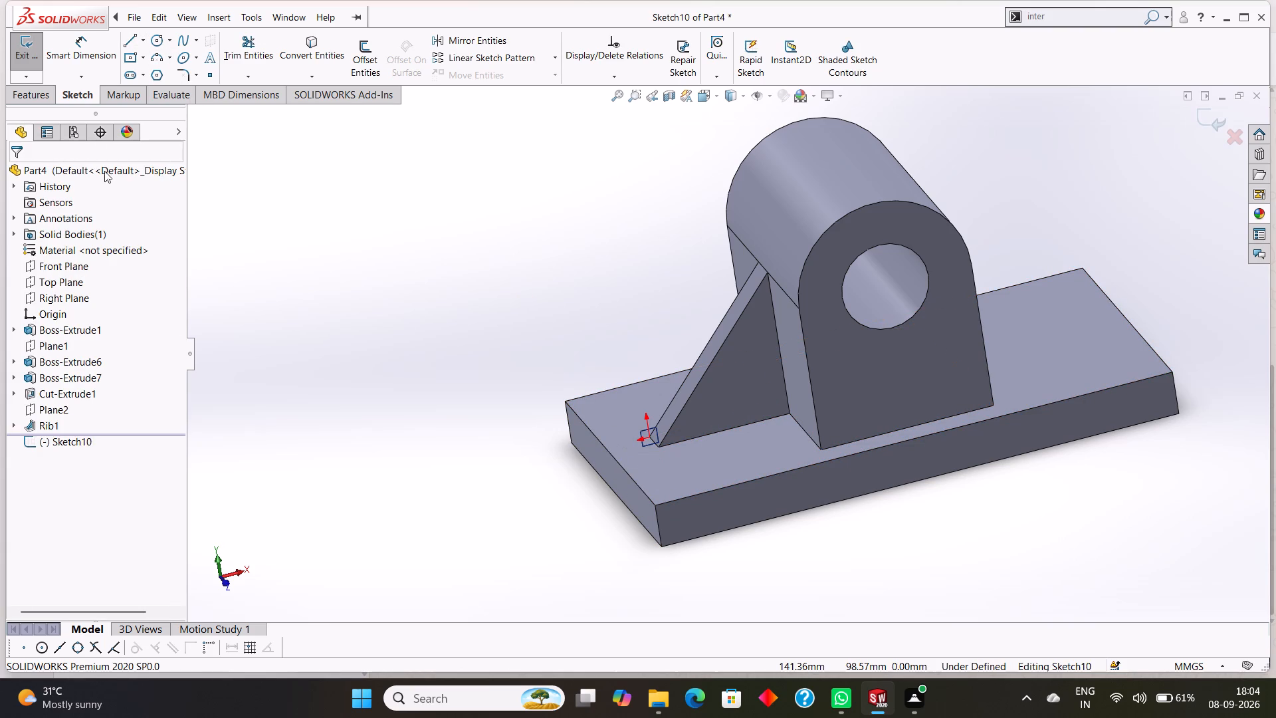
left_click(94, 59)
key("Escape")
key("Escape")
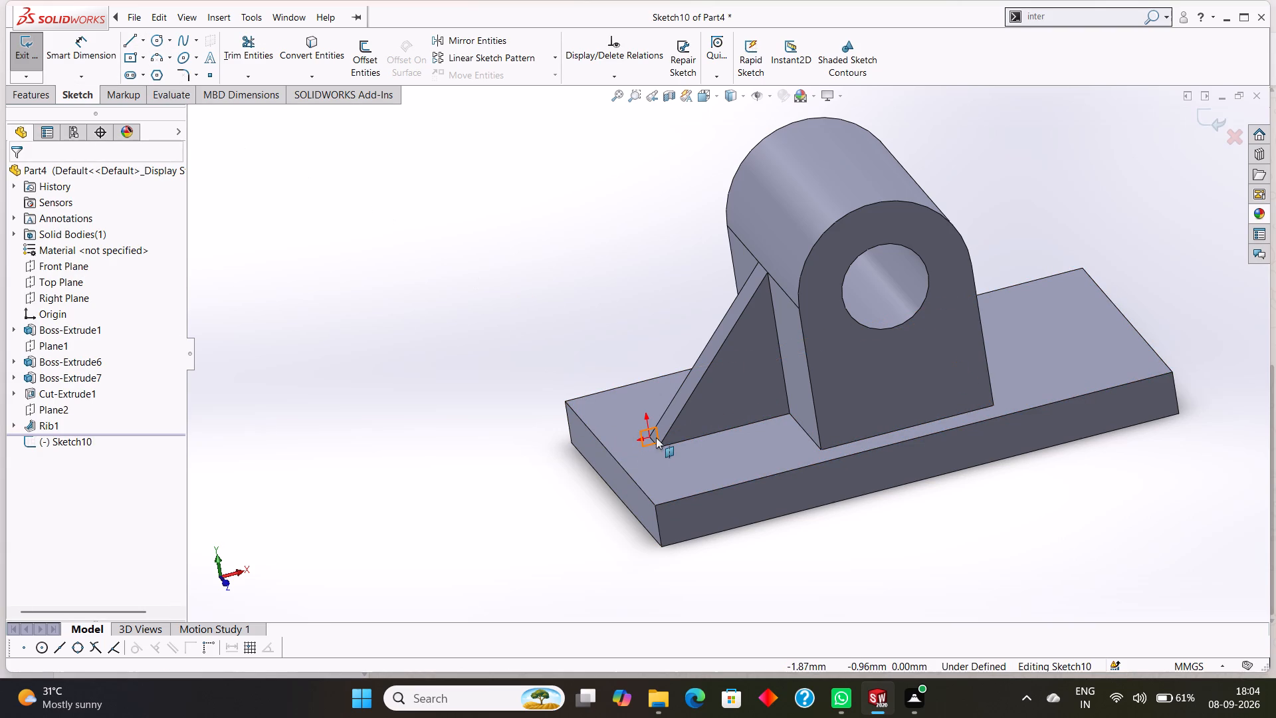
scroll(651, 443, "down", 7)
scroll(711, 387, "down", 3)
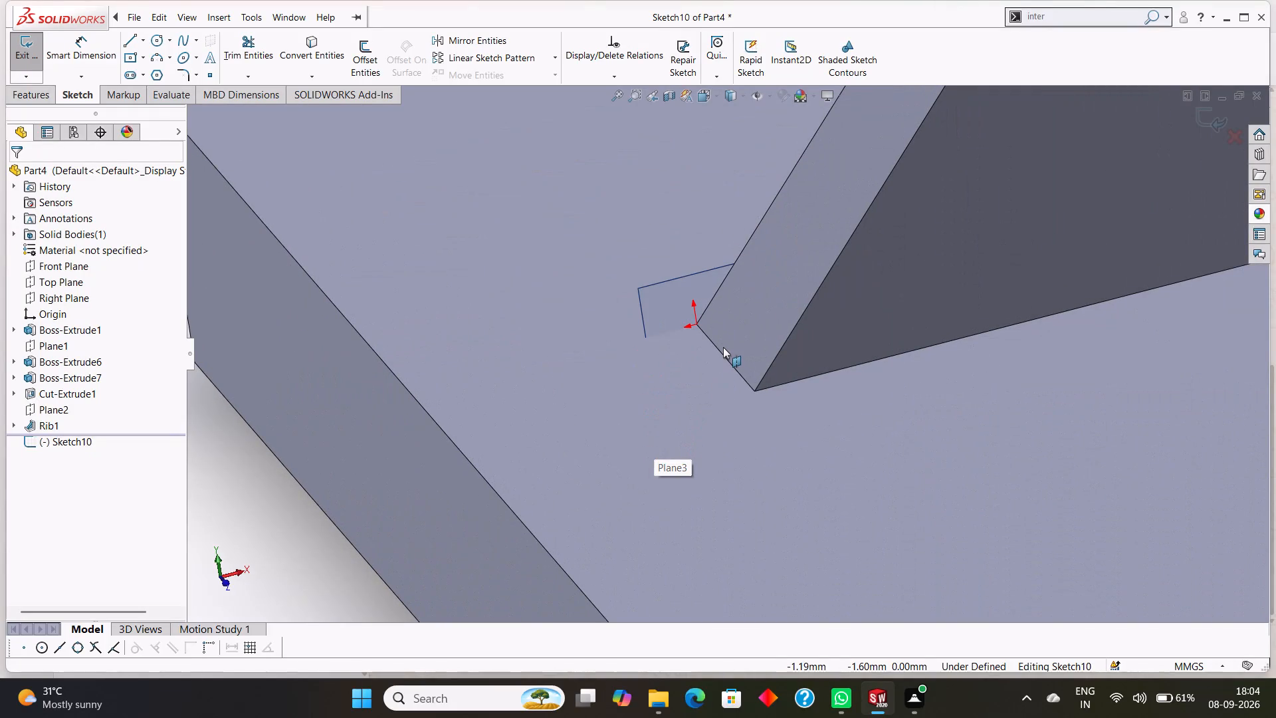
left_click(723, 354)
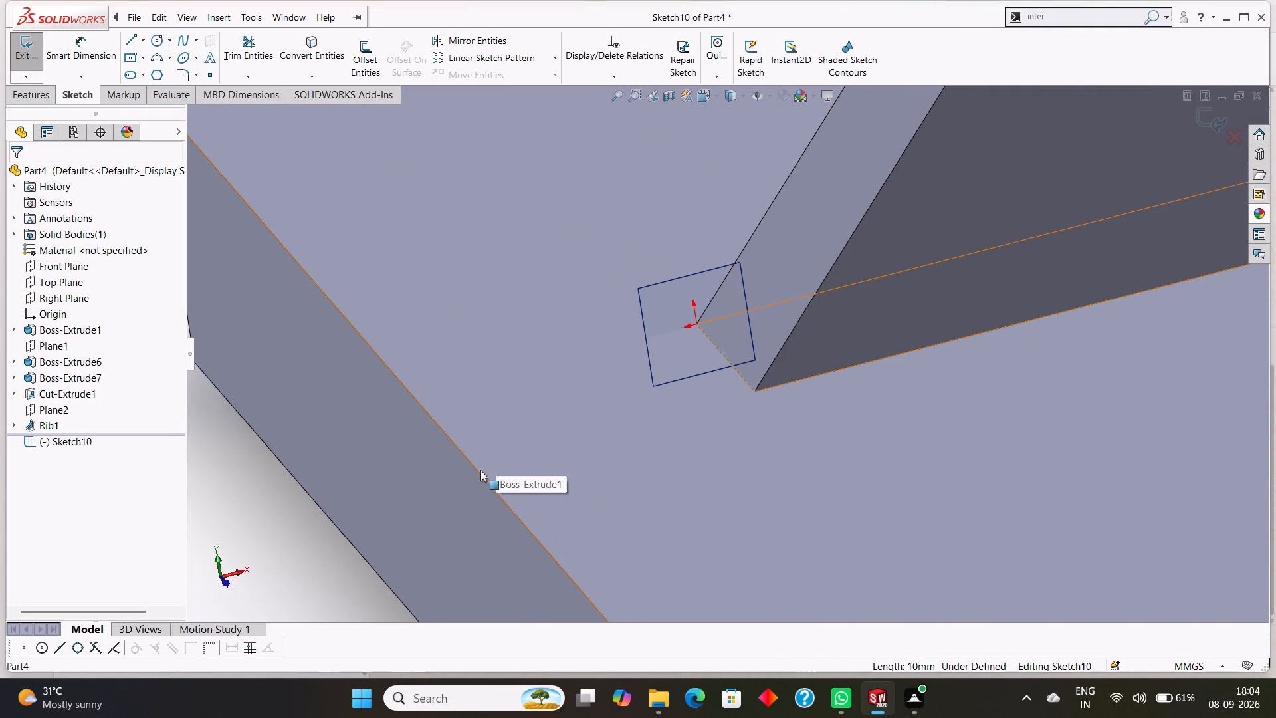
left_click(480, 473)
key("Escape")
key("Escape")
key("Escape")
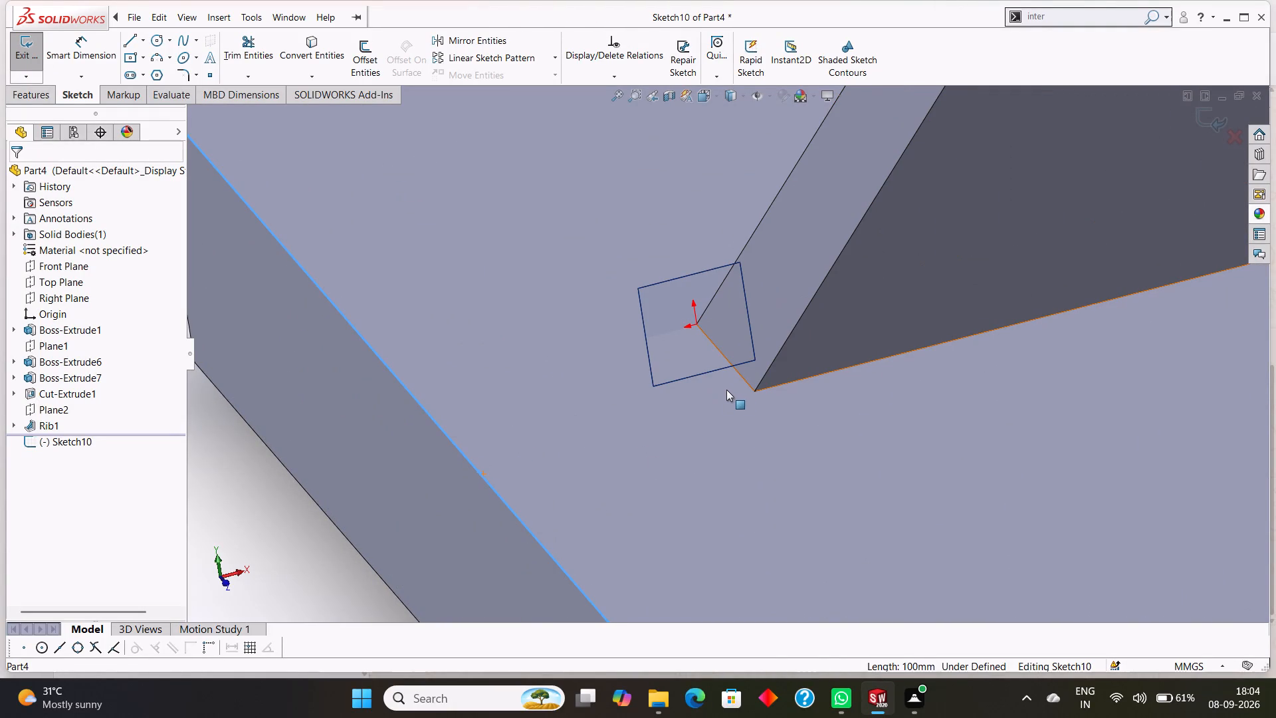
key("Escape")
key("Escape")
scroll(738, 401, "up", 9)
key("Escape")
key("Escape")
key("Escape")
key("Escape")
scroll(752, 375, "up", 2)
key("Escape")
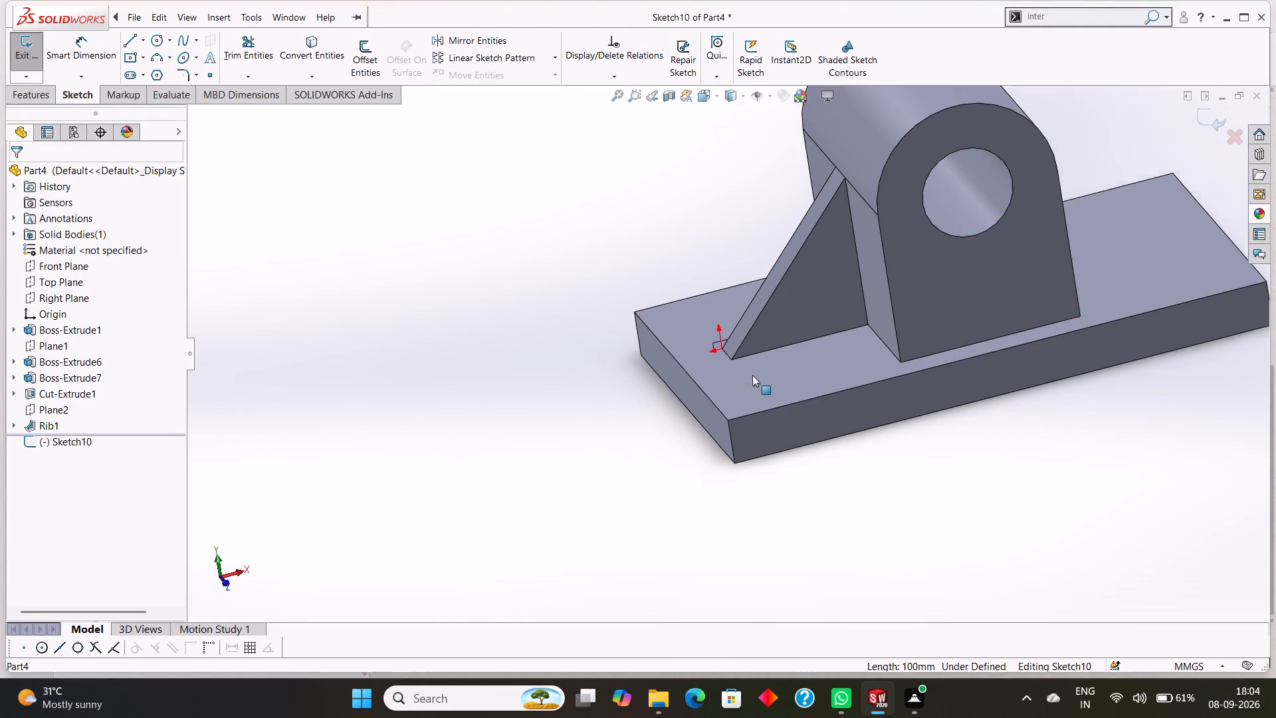
Exit the new sketch on the base plate's top face without drawing anything in it.
scroll(752, 375, "up", 1)
key("Escape")
key("Escape")
key("Escape")
key("Escape")
key("Escape")
key("Escape")
key("Escape")
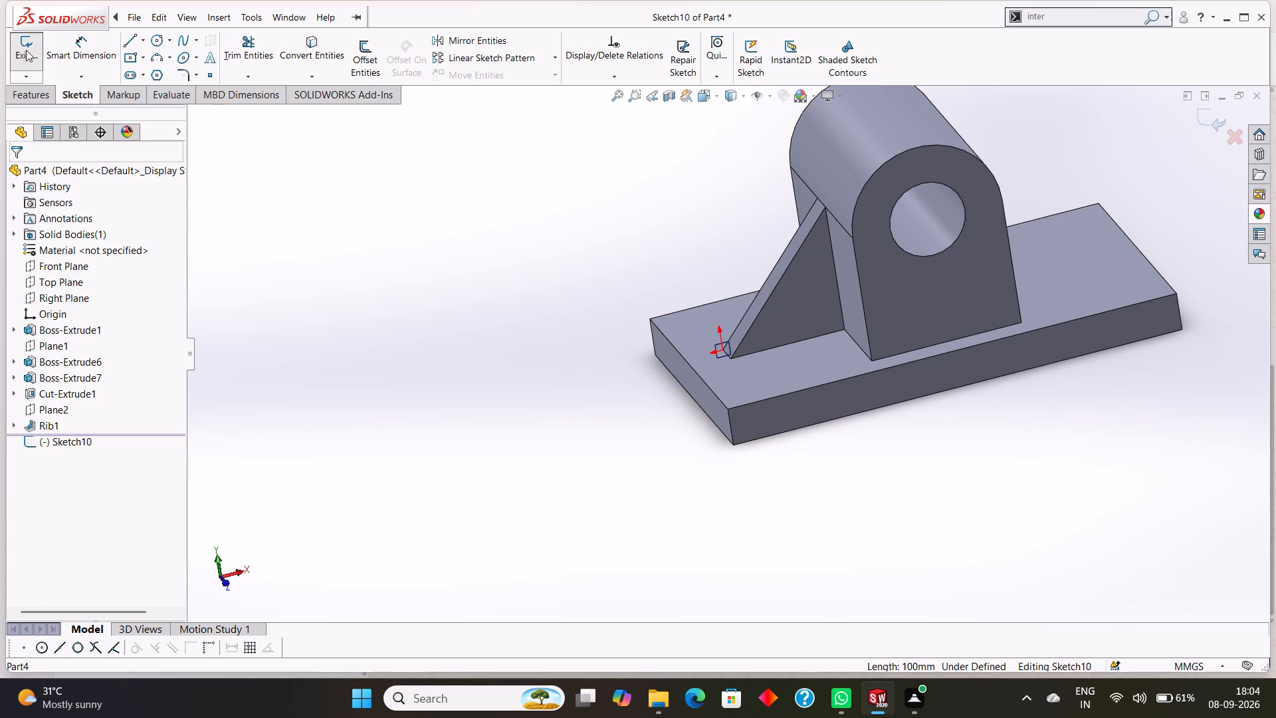
left_click(13, 43)
key("Escape")
key("Escape")
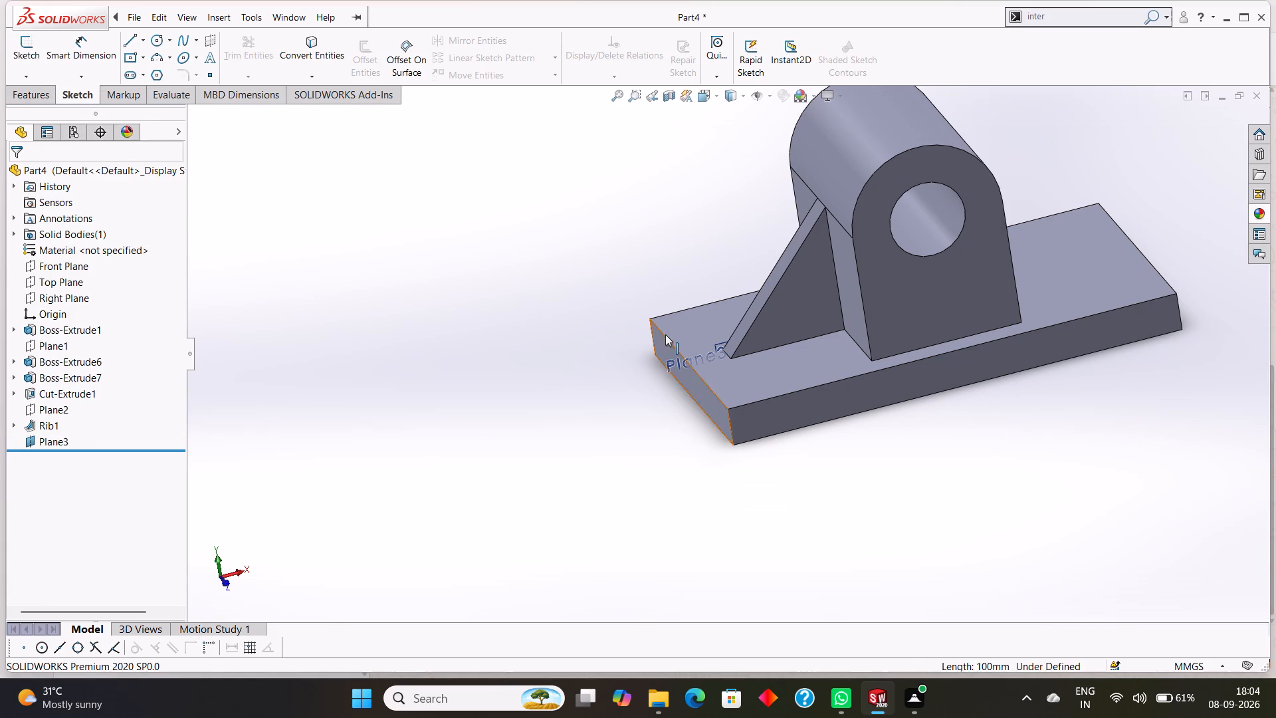
Hide the reference plane Plane3 at the rib's lower corner.
scroll(738, 351, "down", 5)
key("Escape")
left_click(680, 332)
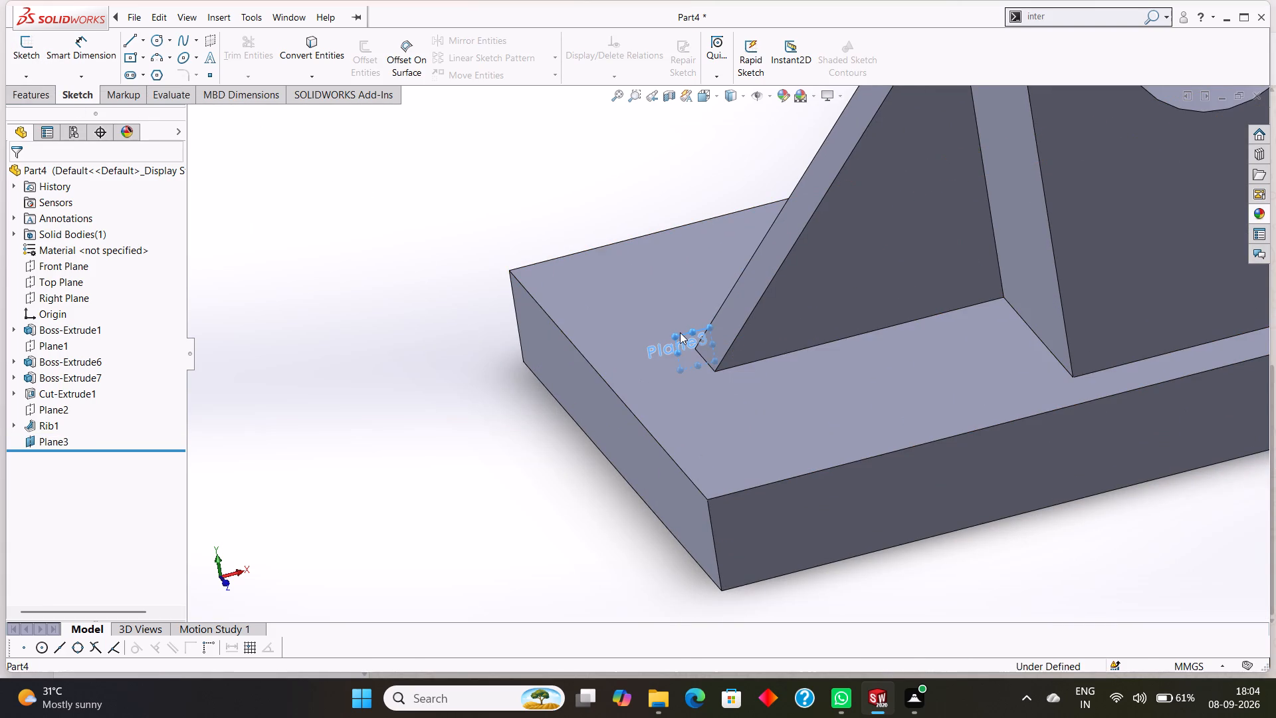
right_click(680, 332)
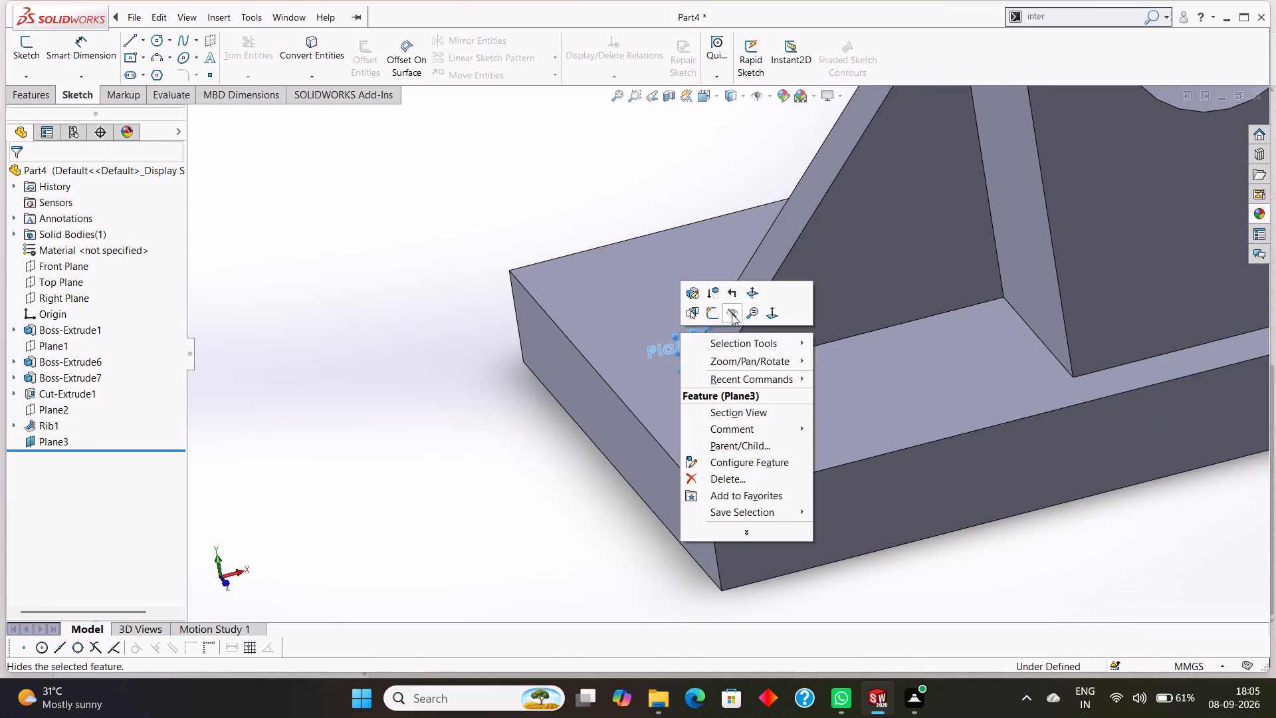
left_click(732, 312)
scroll(657, 346, "up", 4)
key("Escape")
key("Escape")
scroll(701, 344, "up", 2)
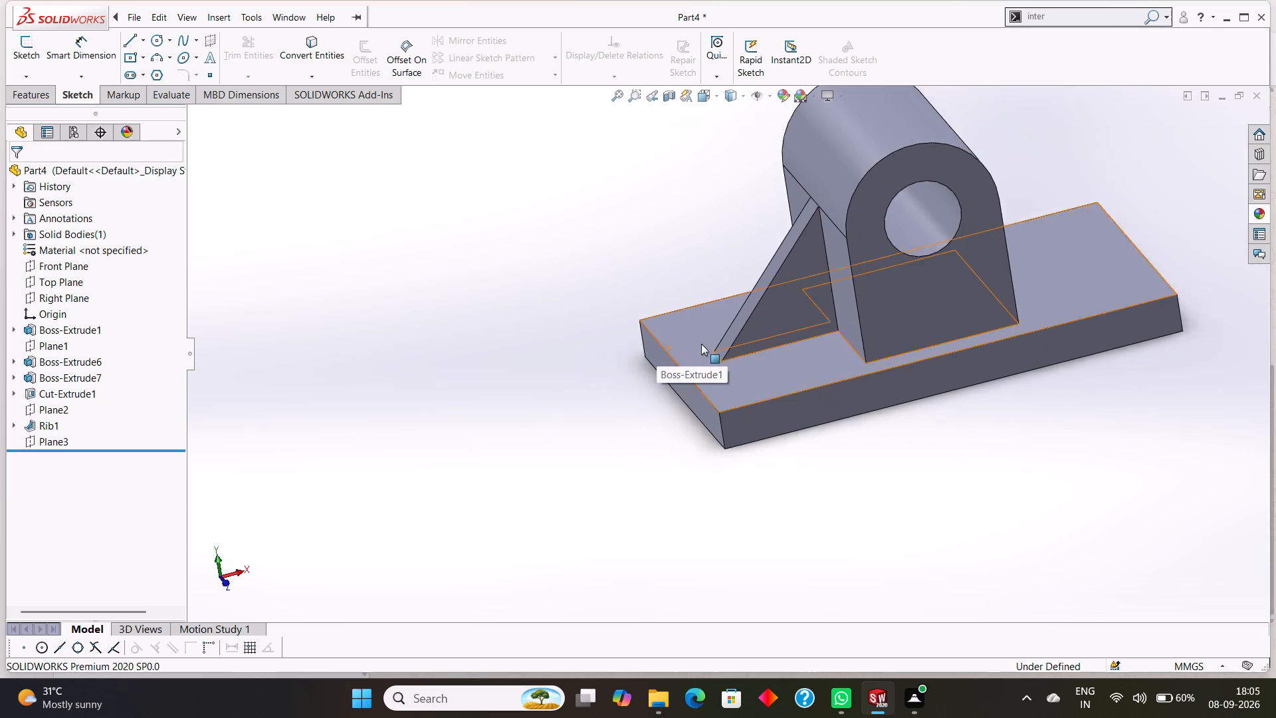
scroll(701, 344, "up", 3)
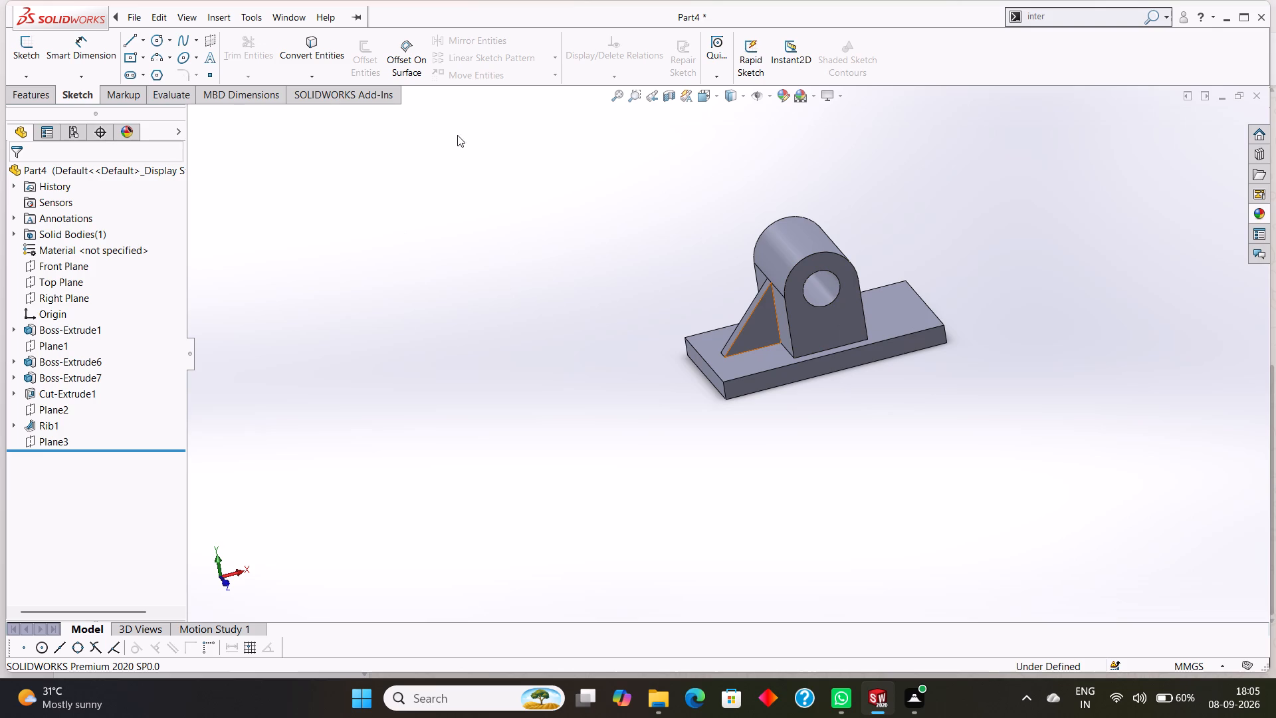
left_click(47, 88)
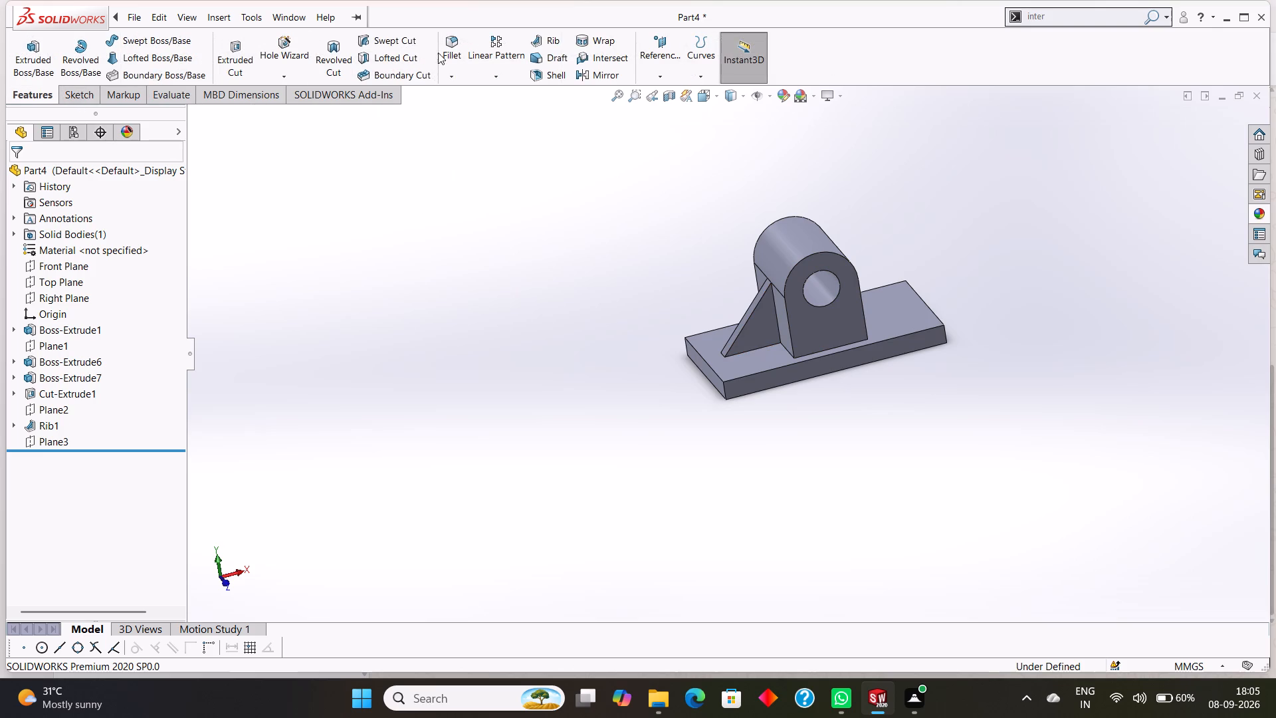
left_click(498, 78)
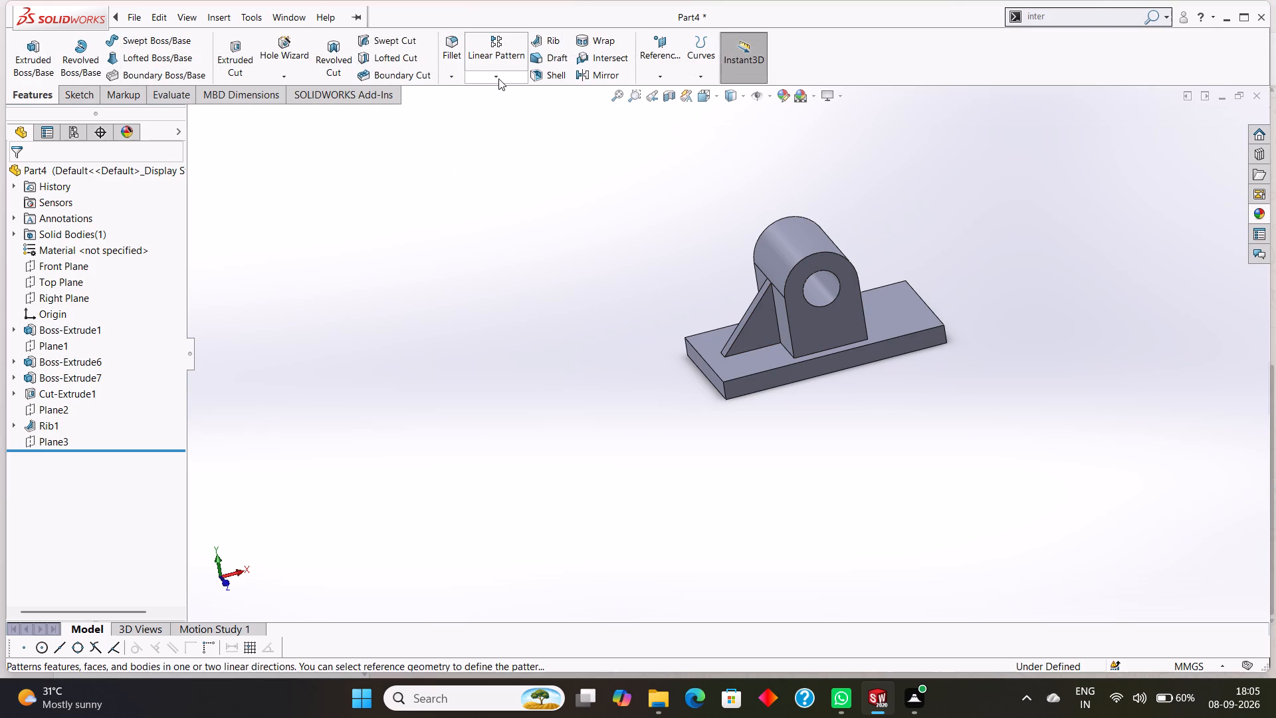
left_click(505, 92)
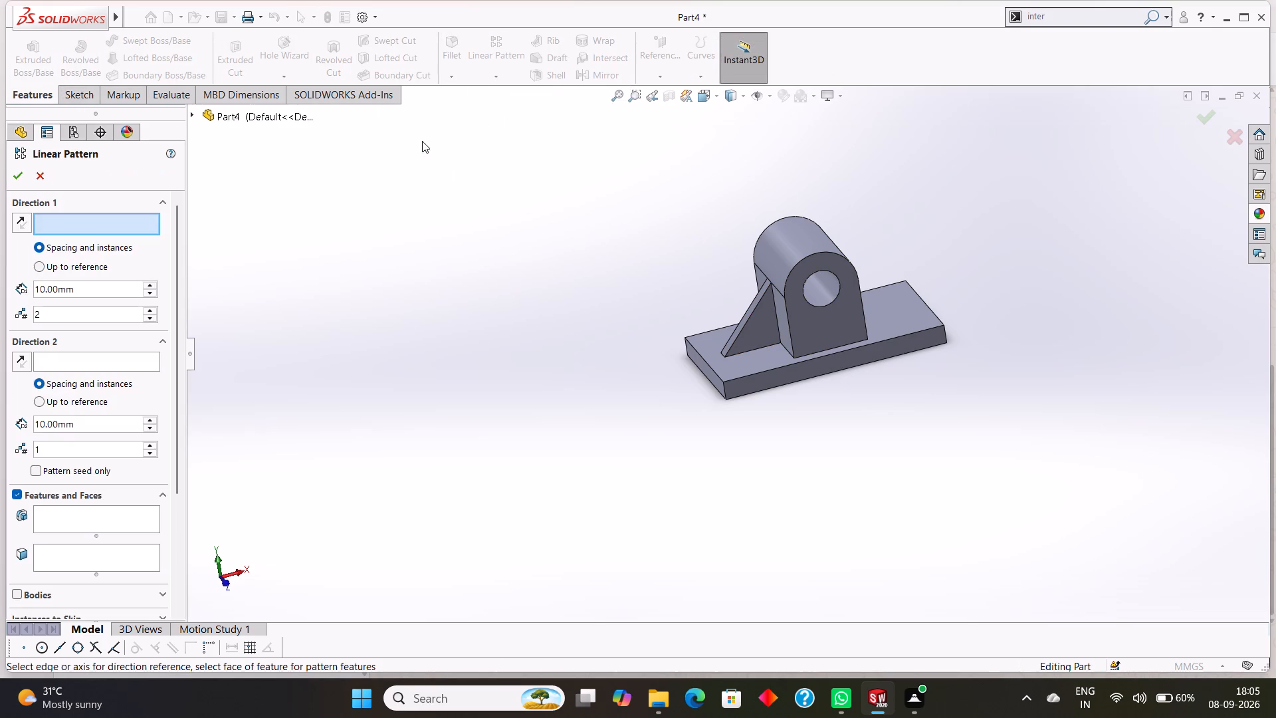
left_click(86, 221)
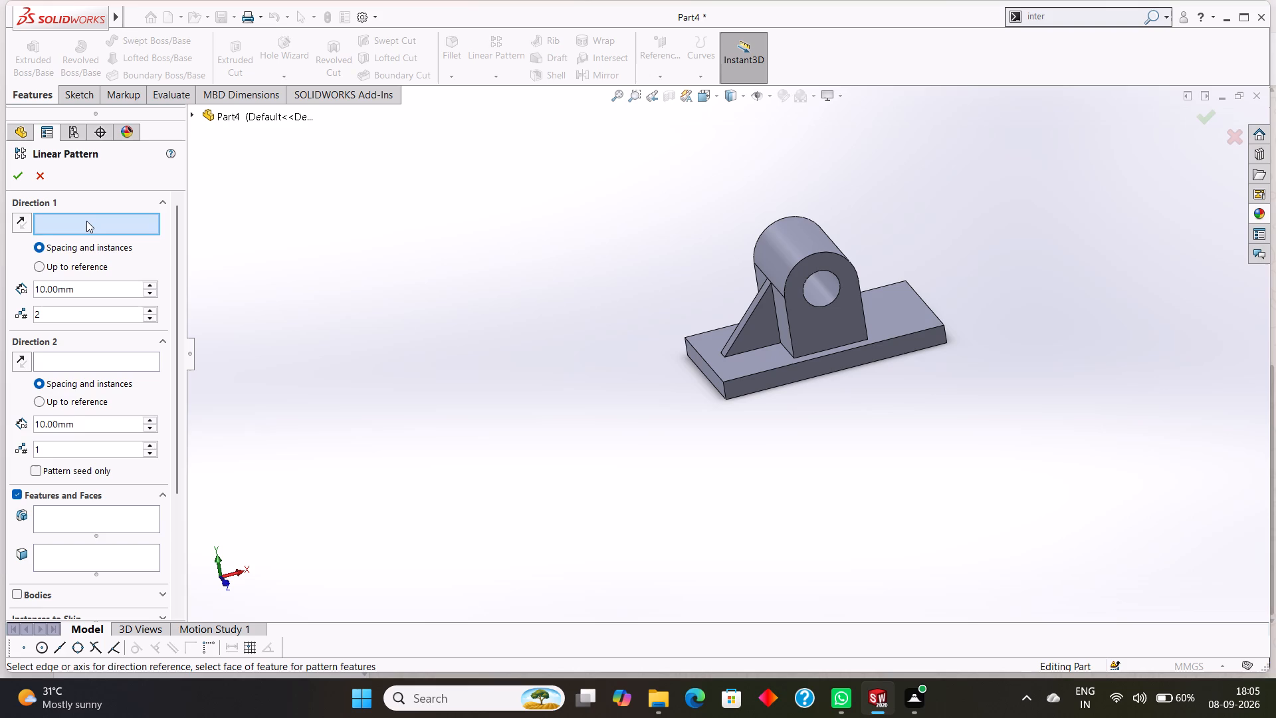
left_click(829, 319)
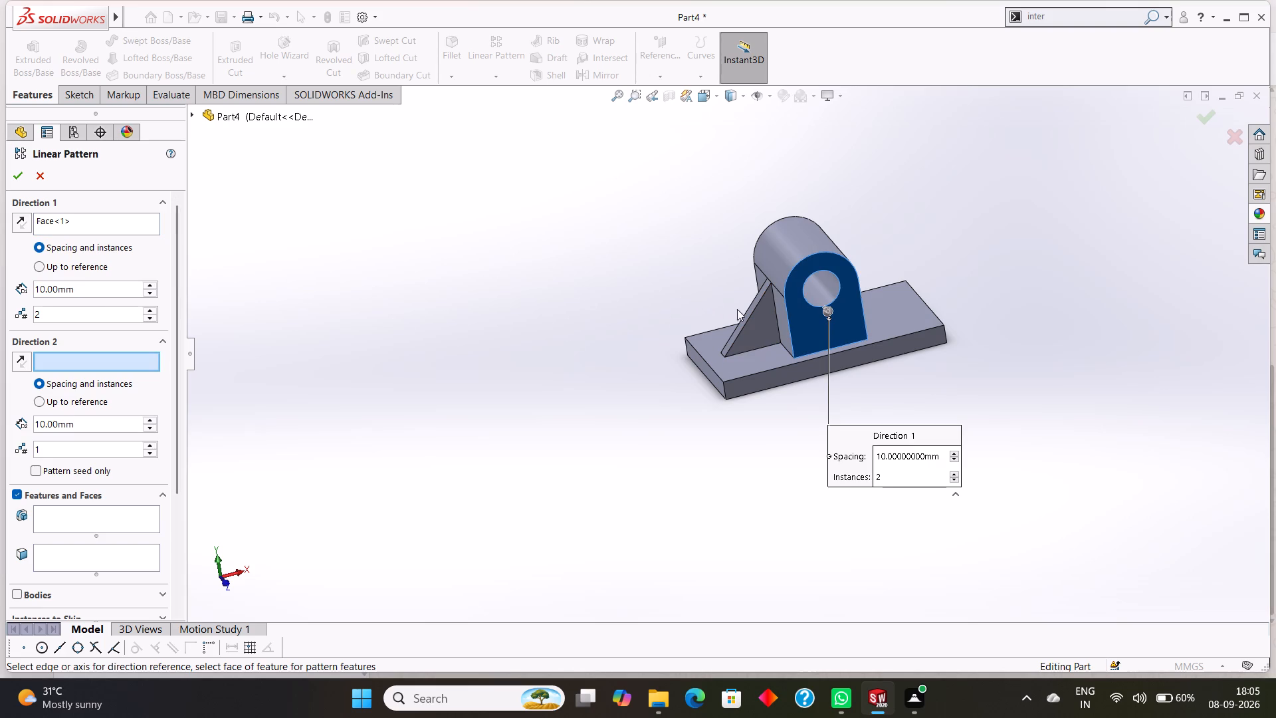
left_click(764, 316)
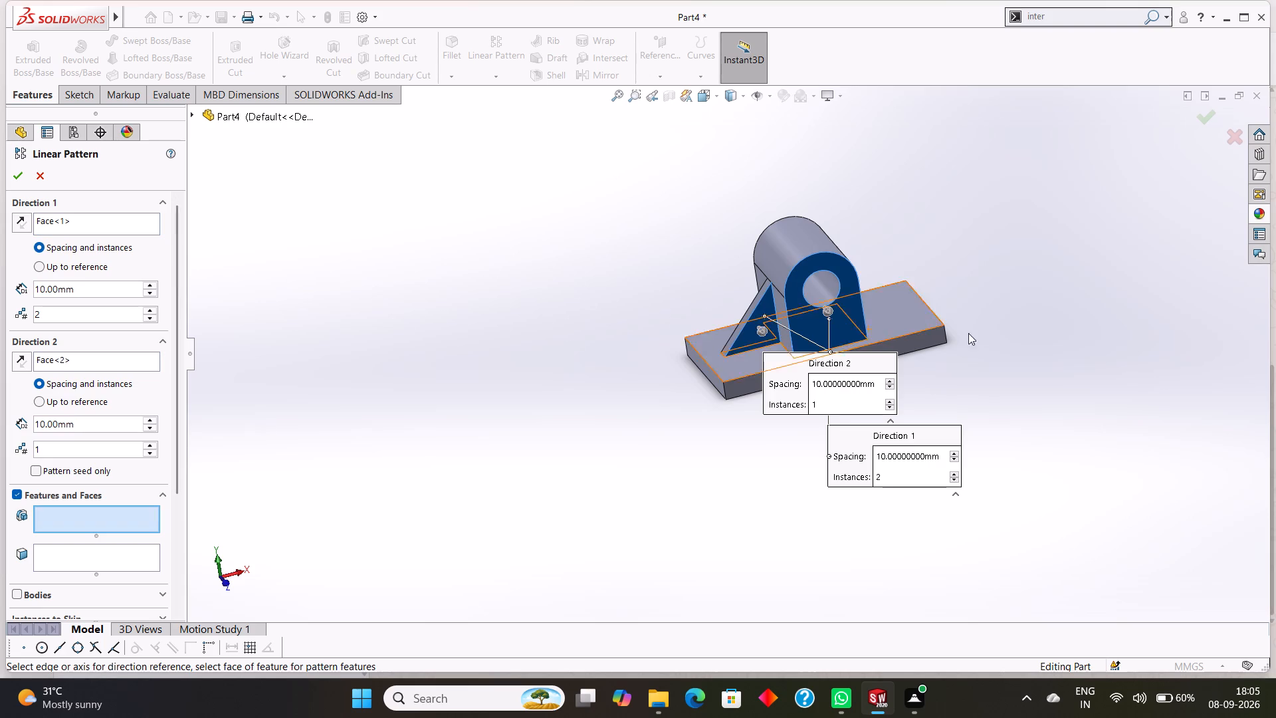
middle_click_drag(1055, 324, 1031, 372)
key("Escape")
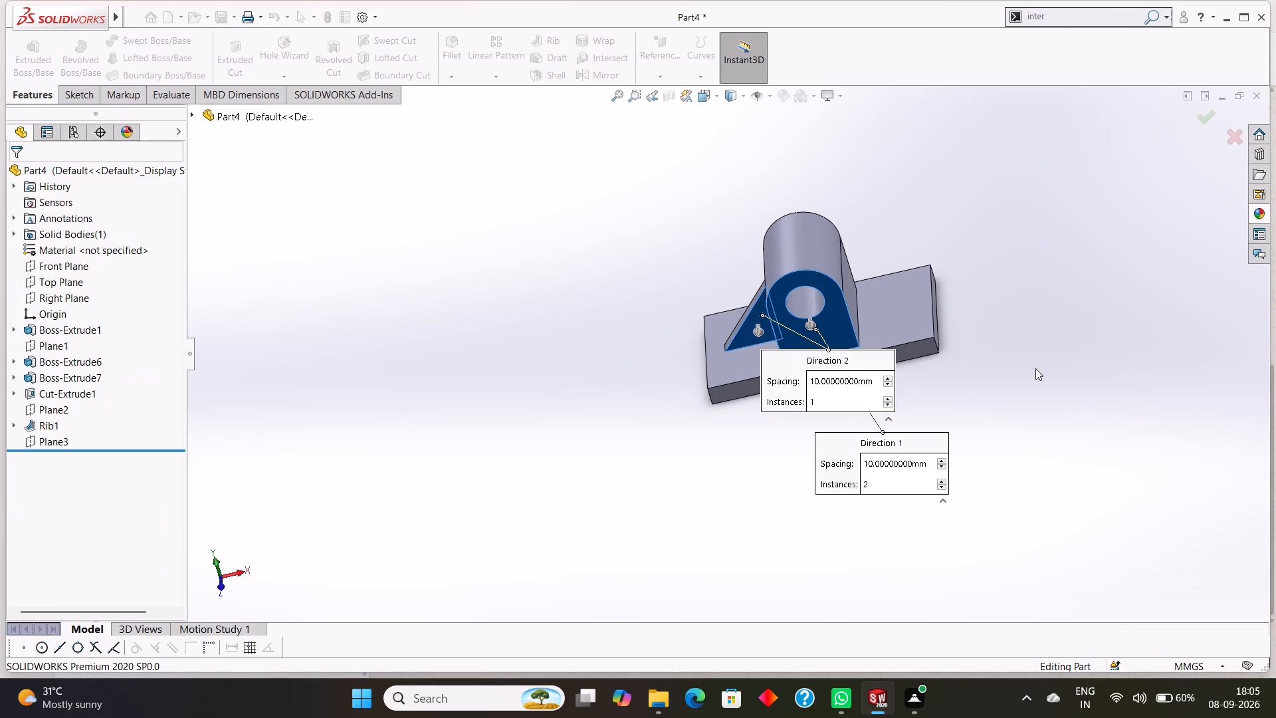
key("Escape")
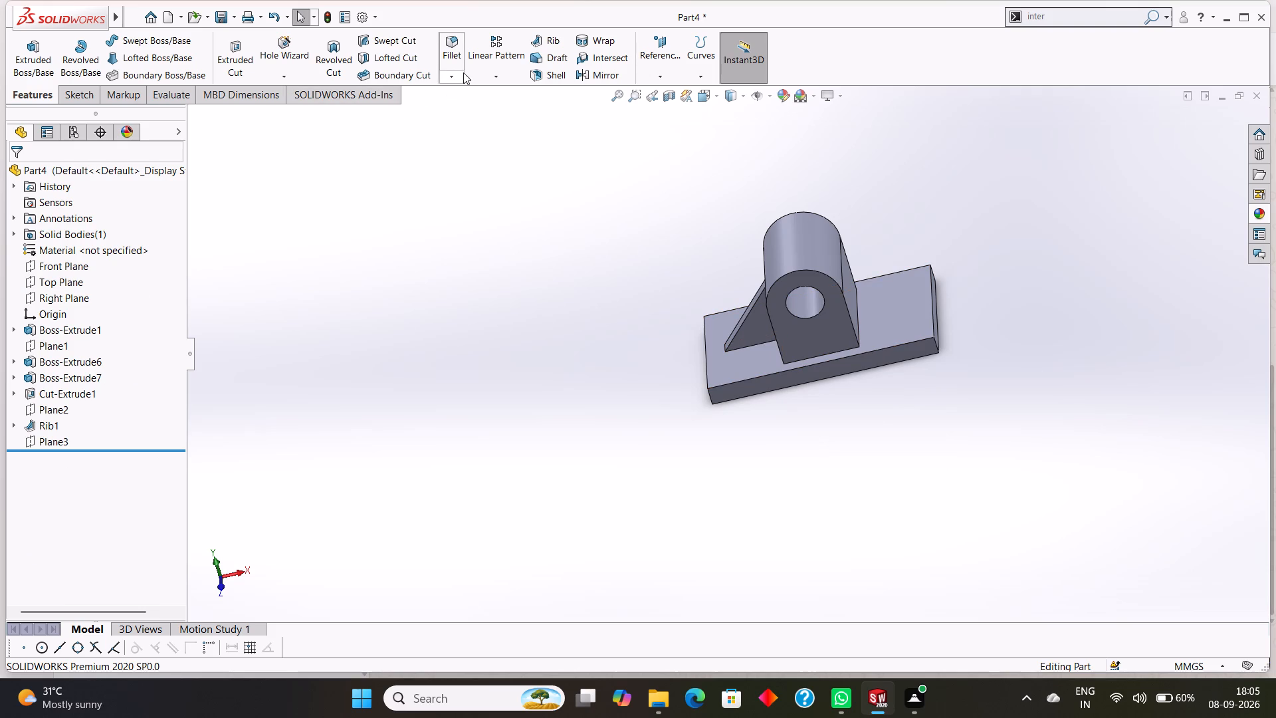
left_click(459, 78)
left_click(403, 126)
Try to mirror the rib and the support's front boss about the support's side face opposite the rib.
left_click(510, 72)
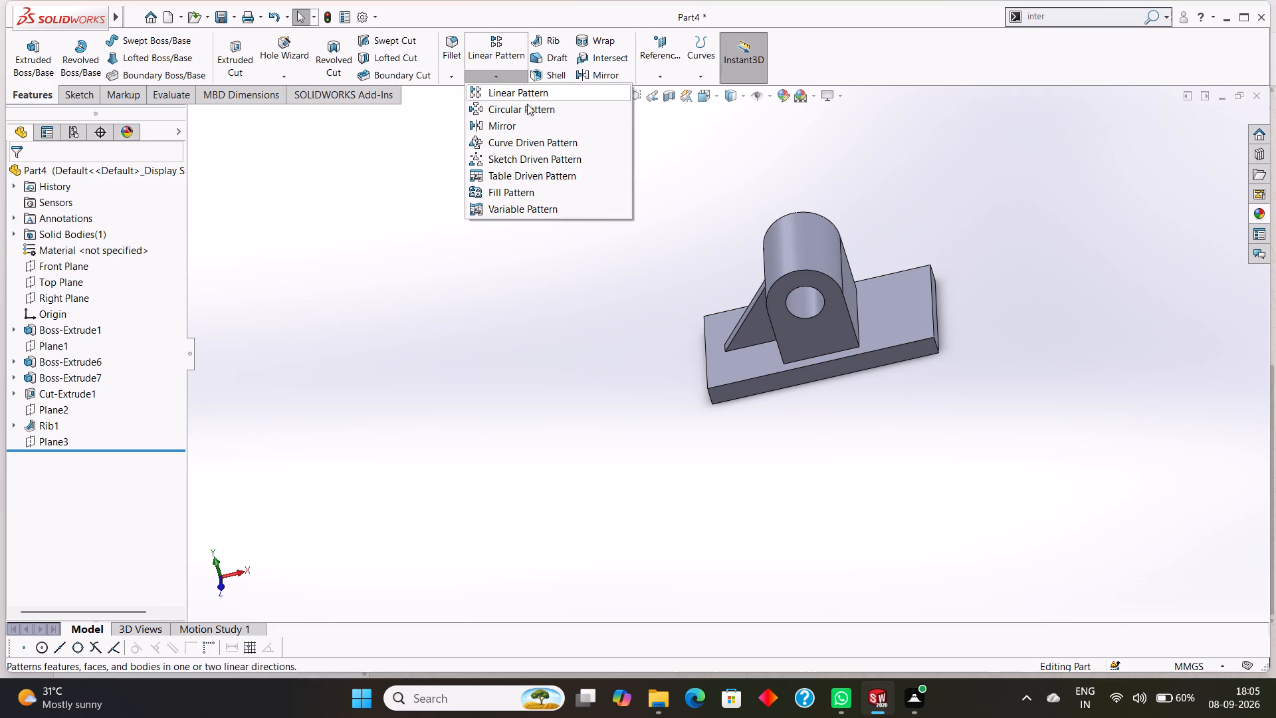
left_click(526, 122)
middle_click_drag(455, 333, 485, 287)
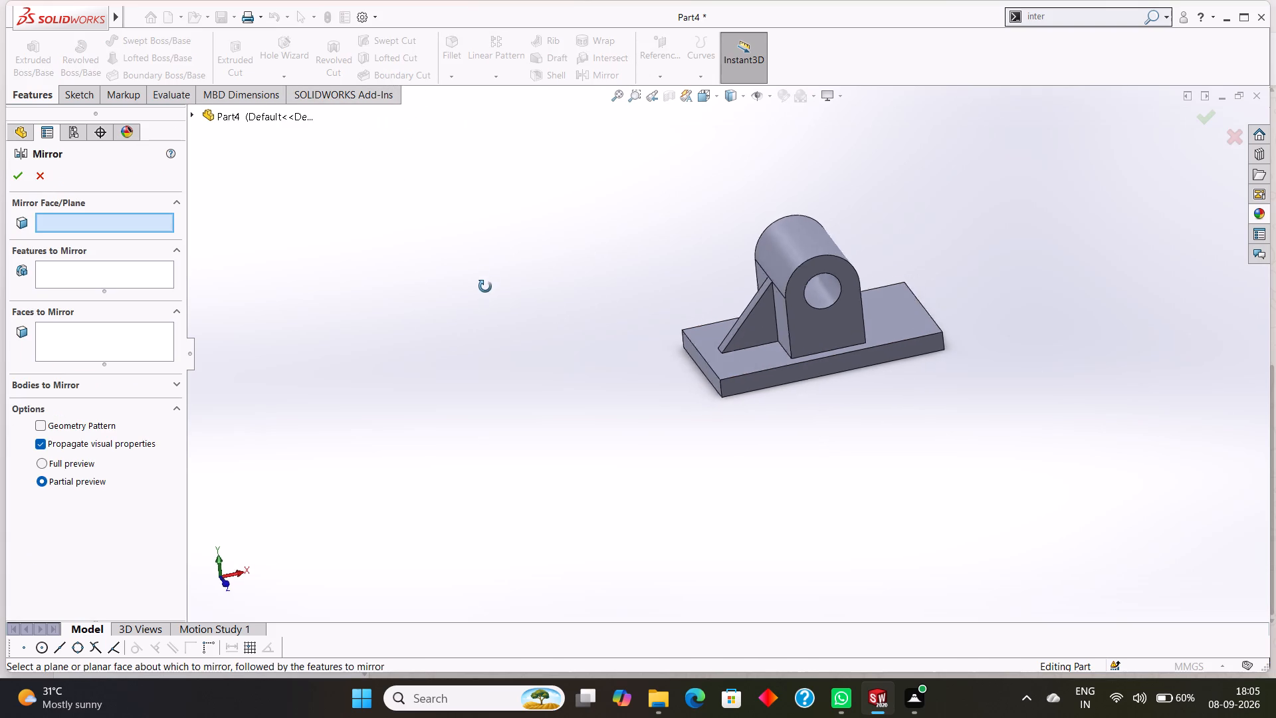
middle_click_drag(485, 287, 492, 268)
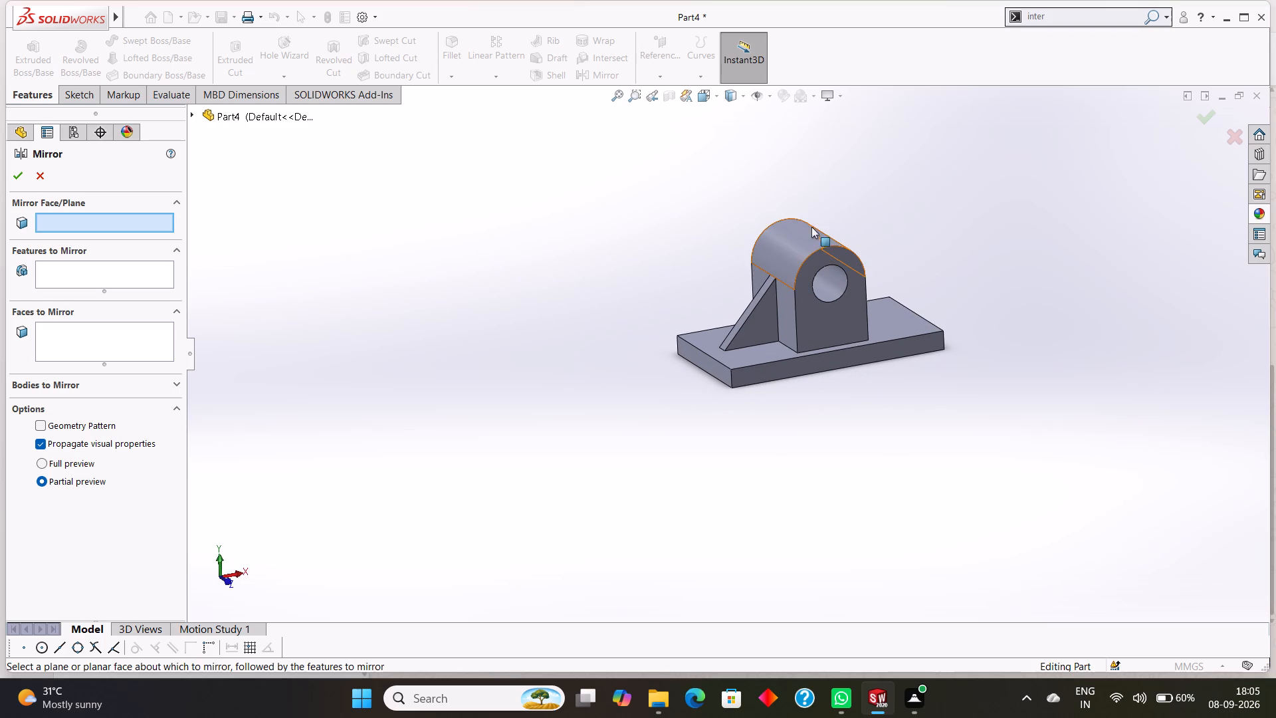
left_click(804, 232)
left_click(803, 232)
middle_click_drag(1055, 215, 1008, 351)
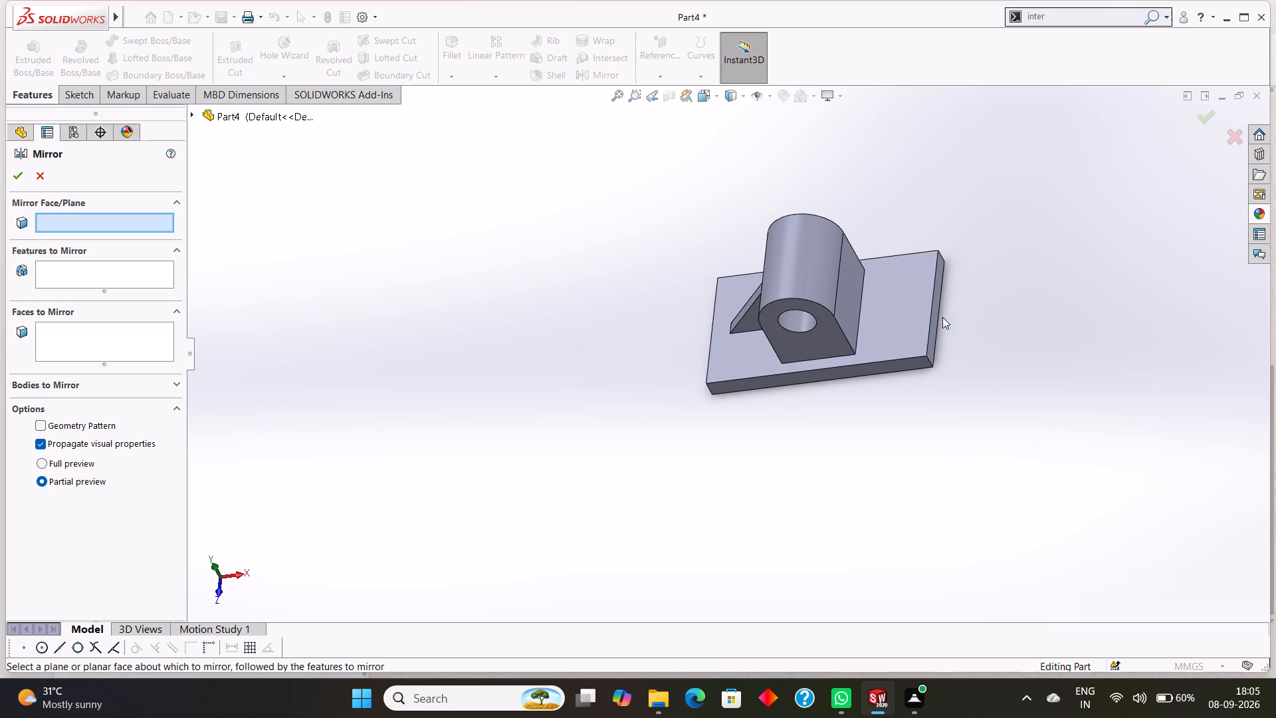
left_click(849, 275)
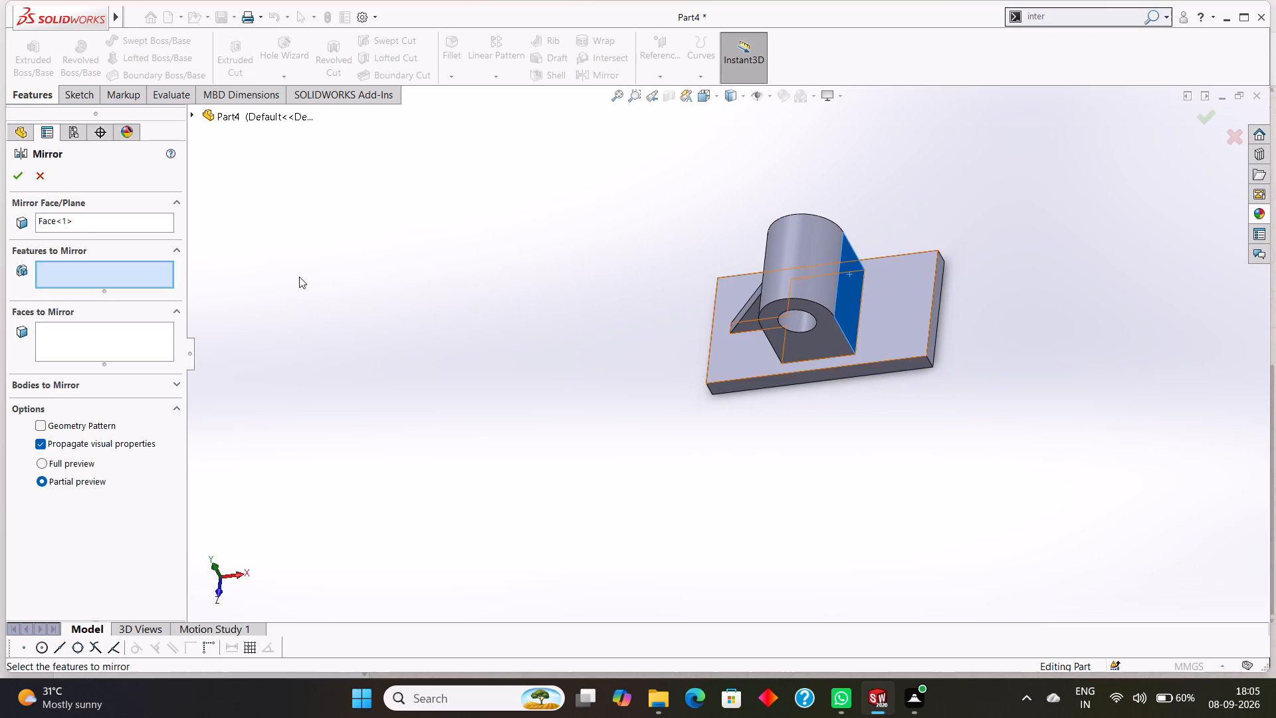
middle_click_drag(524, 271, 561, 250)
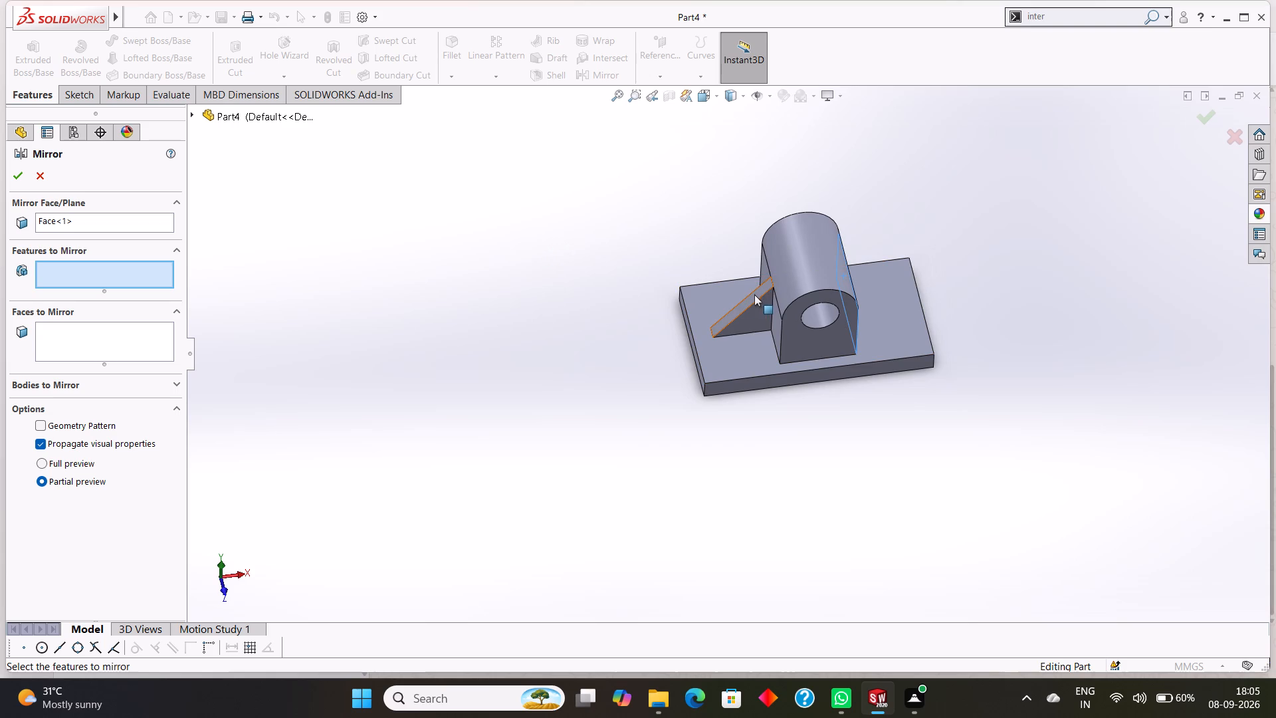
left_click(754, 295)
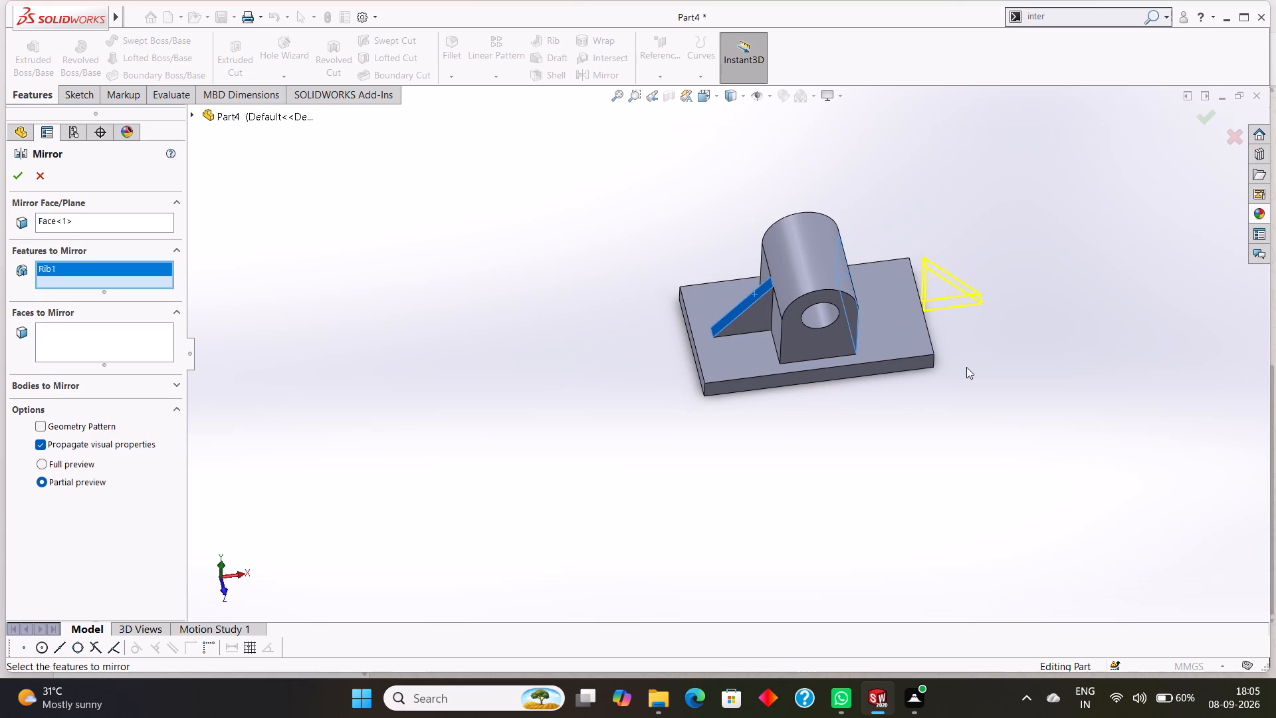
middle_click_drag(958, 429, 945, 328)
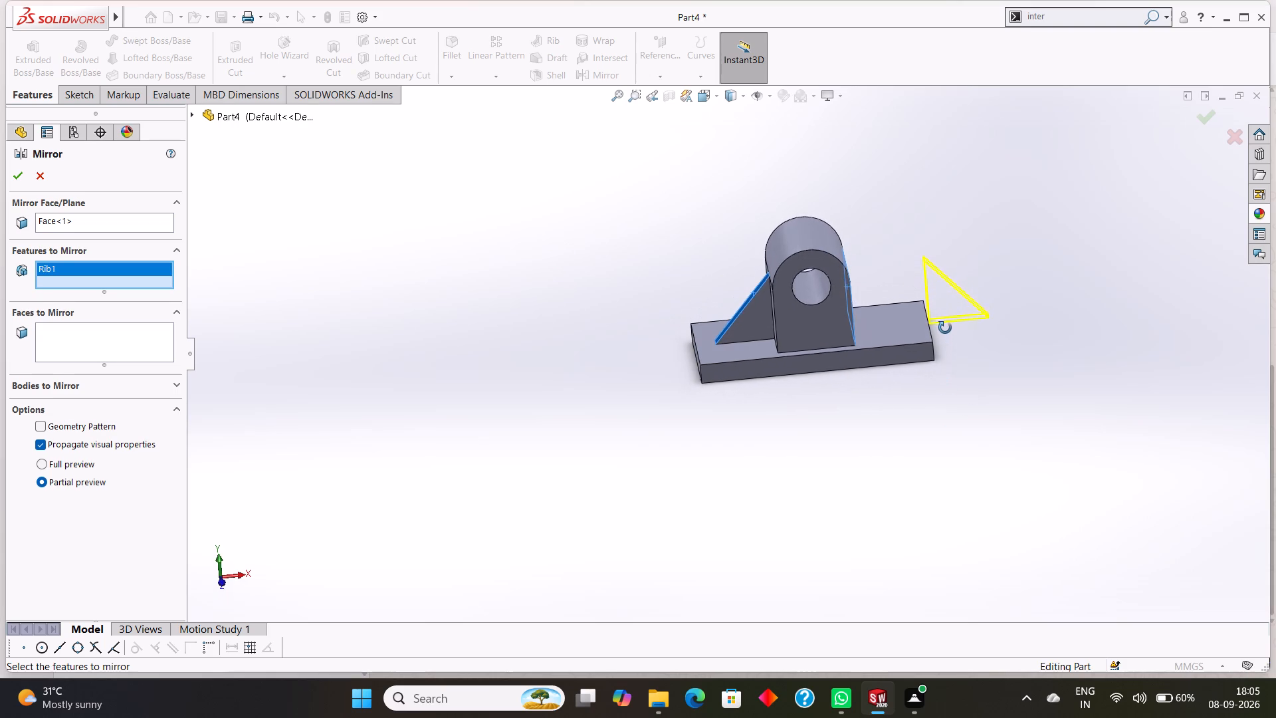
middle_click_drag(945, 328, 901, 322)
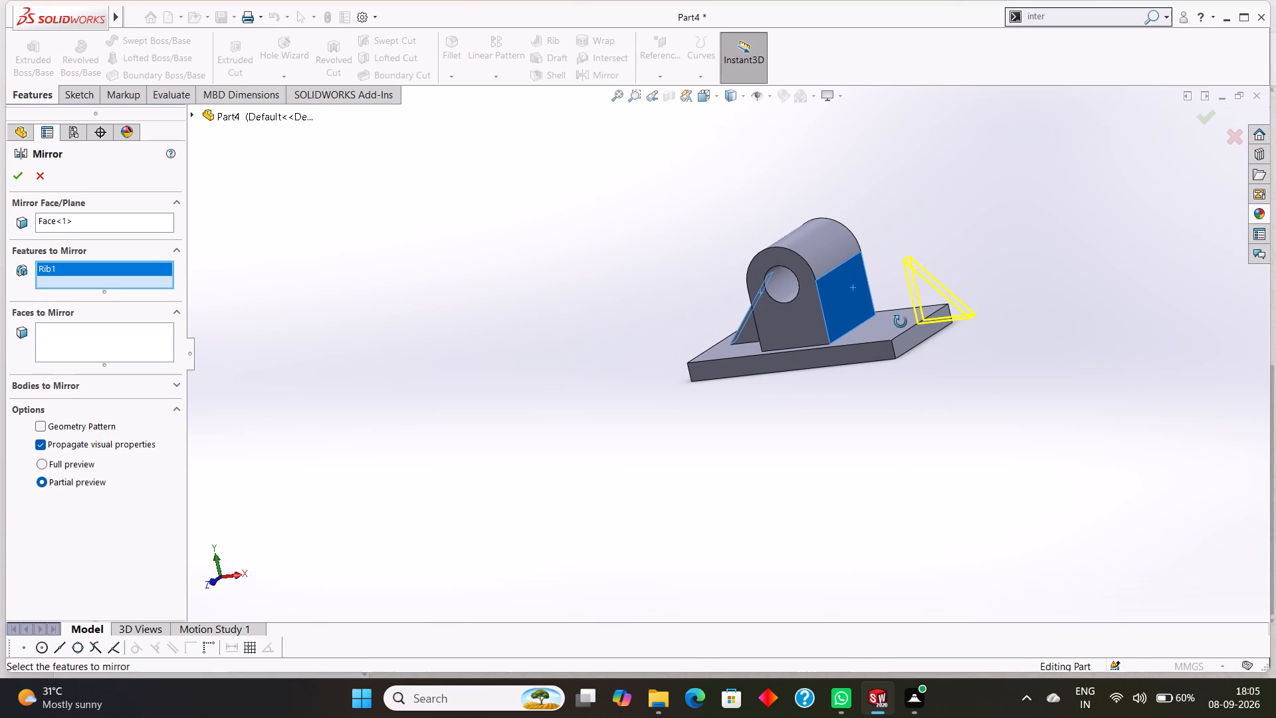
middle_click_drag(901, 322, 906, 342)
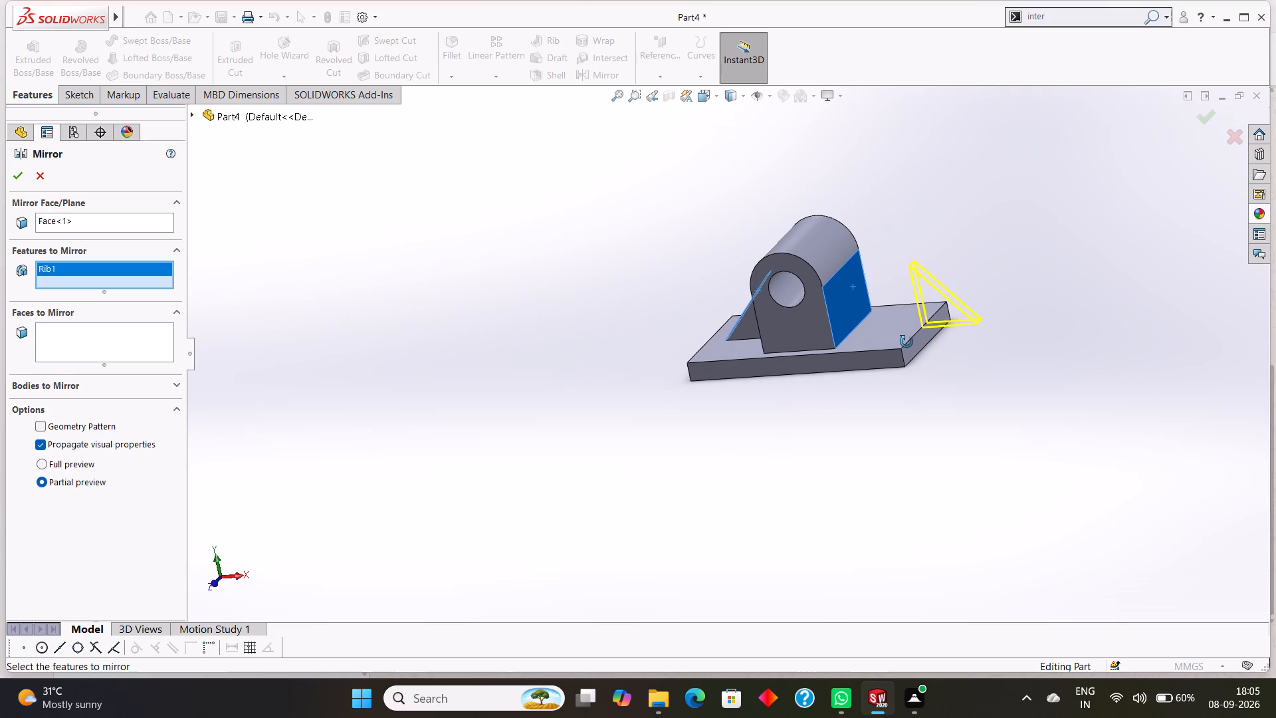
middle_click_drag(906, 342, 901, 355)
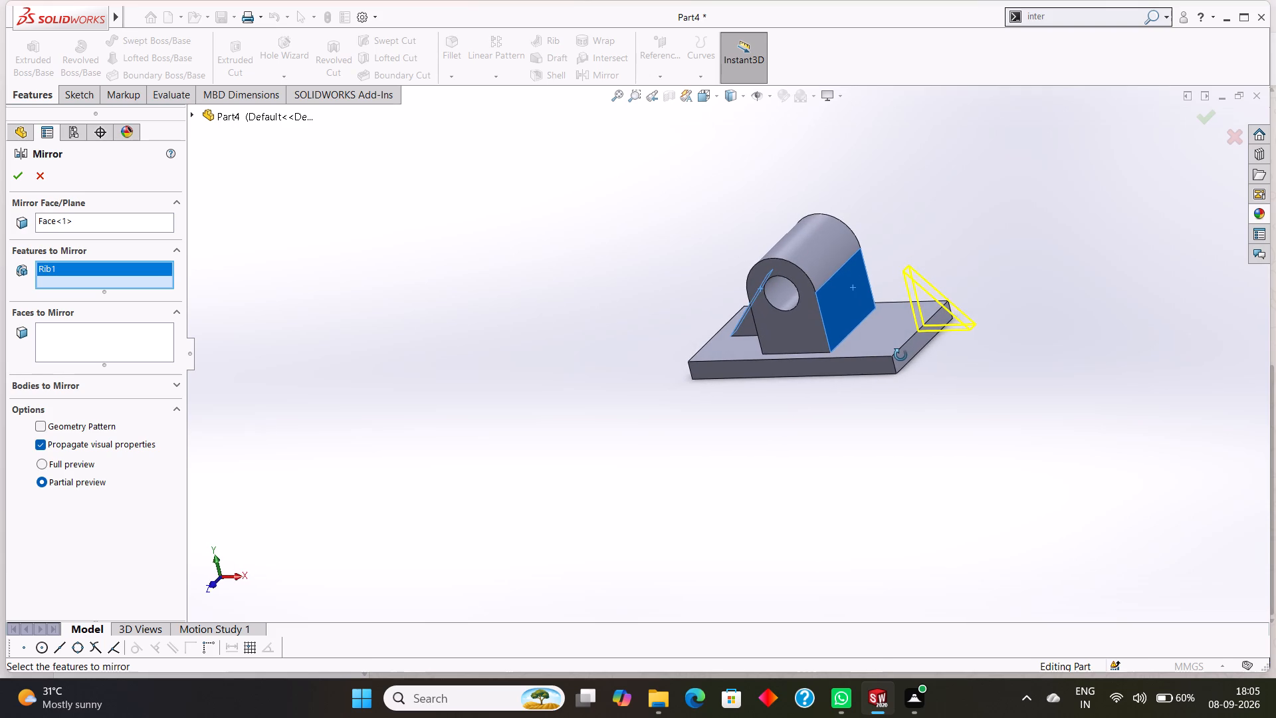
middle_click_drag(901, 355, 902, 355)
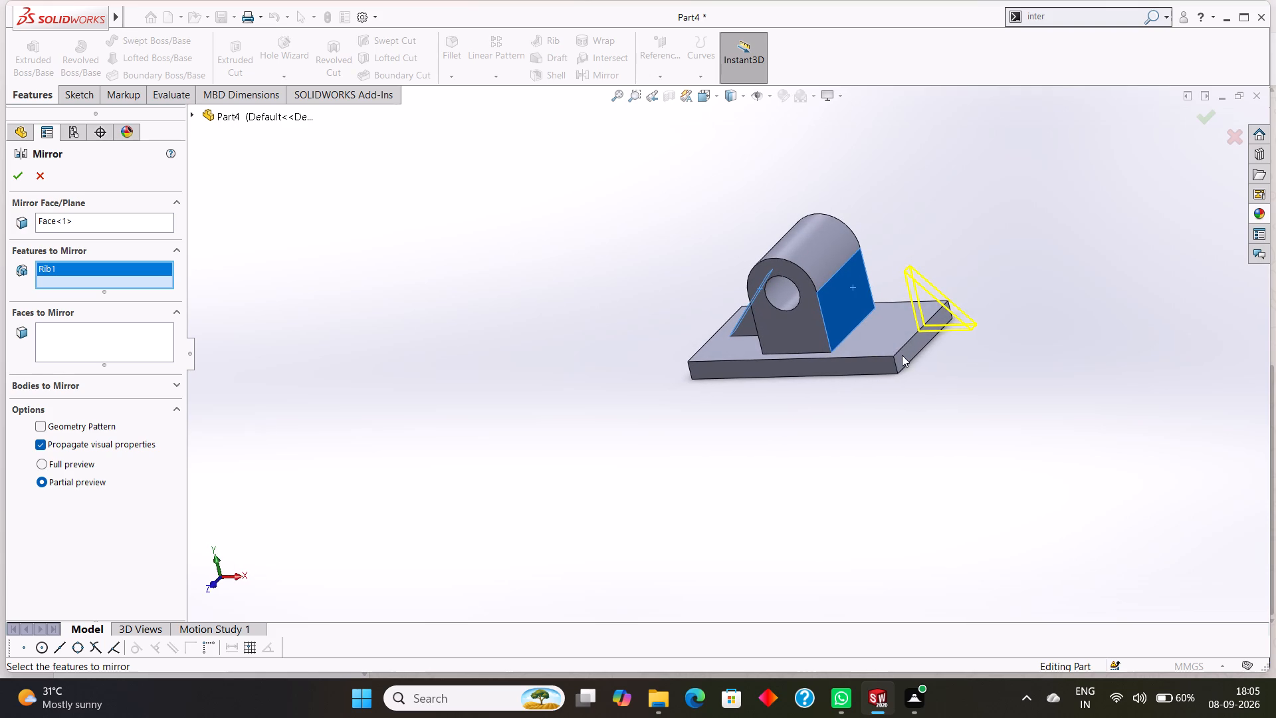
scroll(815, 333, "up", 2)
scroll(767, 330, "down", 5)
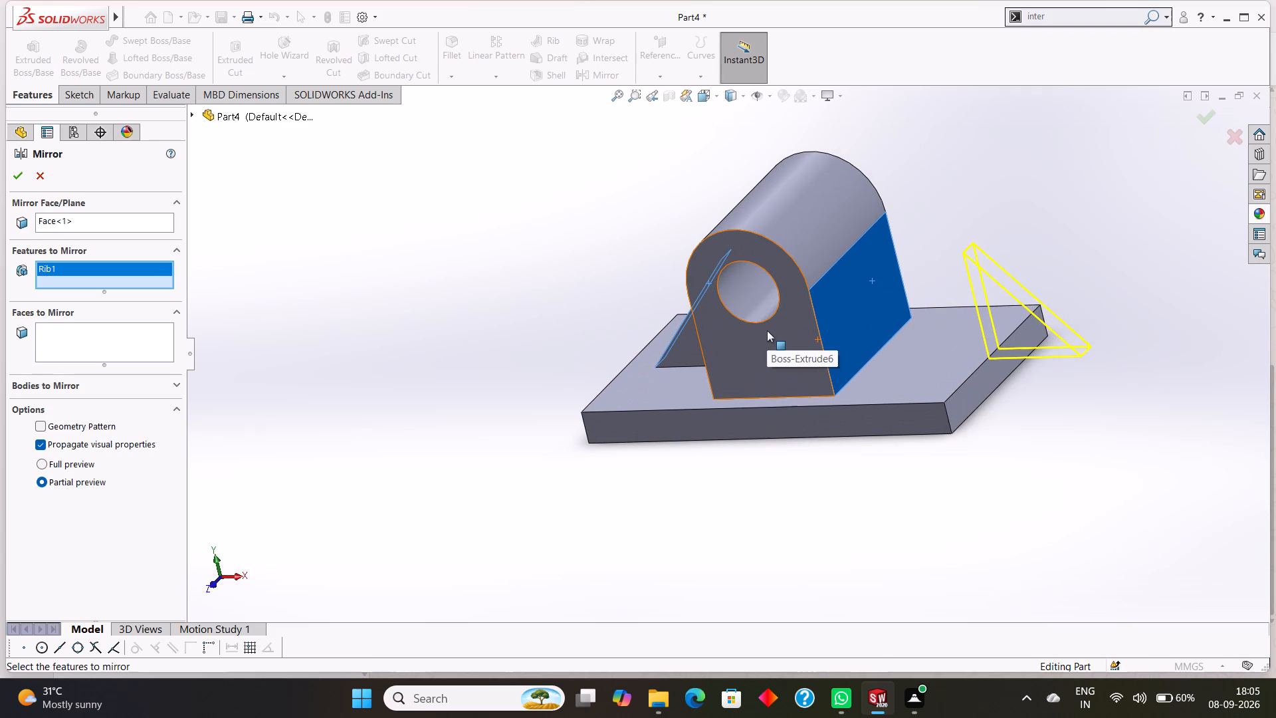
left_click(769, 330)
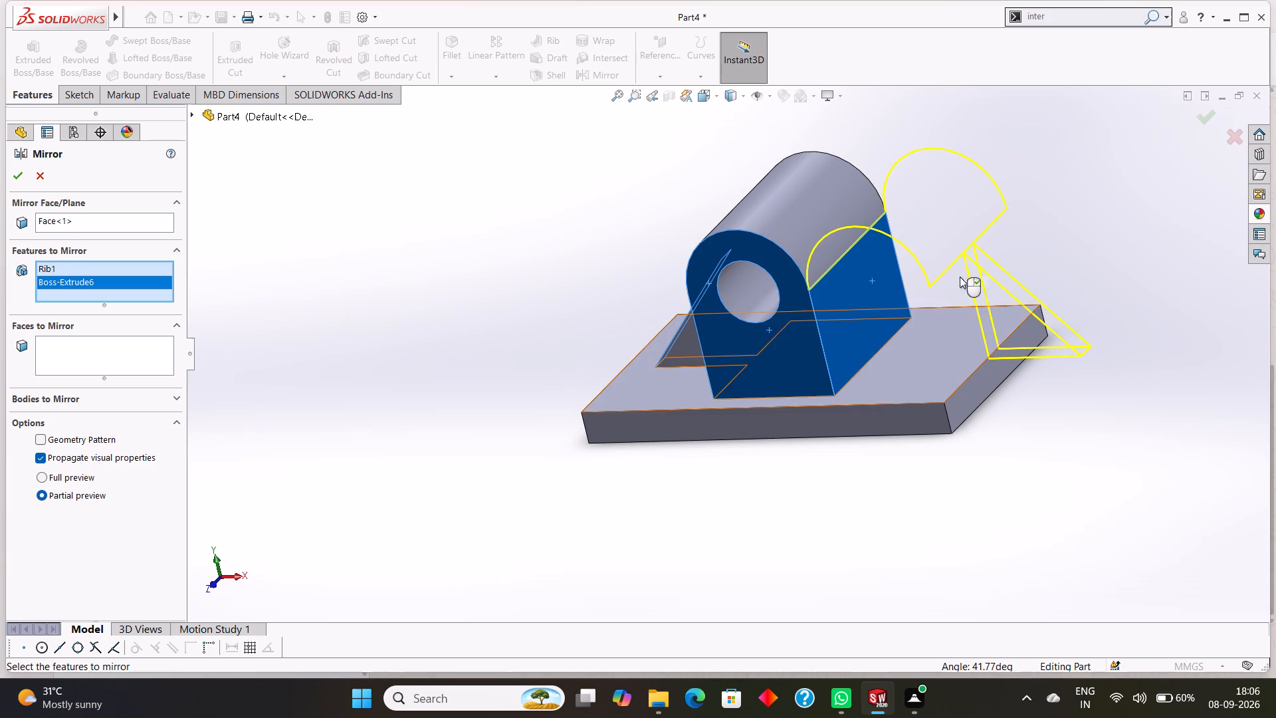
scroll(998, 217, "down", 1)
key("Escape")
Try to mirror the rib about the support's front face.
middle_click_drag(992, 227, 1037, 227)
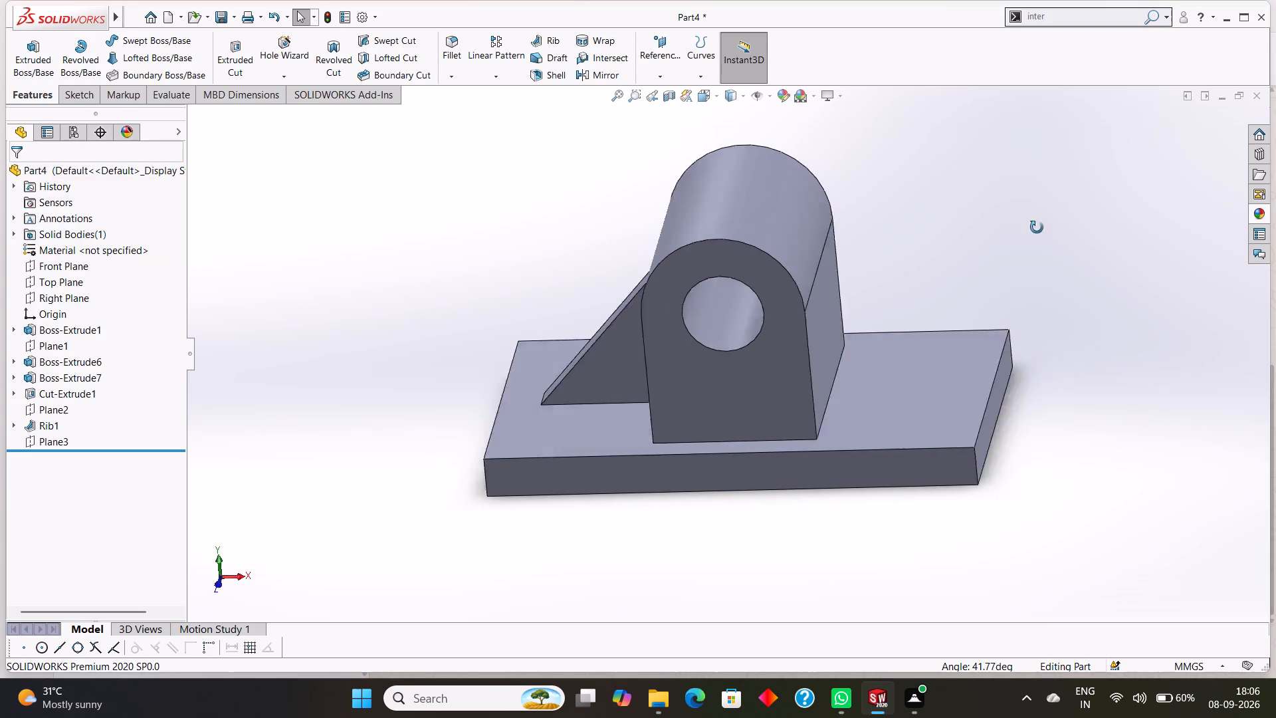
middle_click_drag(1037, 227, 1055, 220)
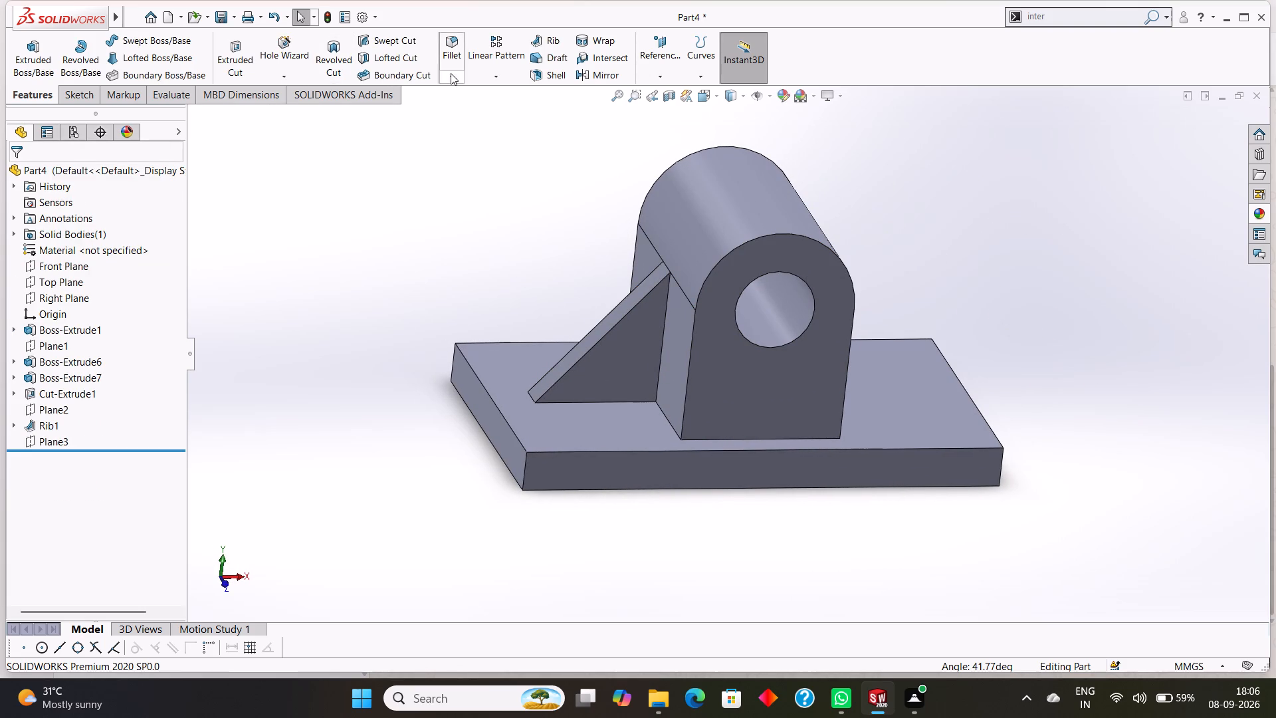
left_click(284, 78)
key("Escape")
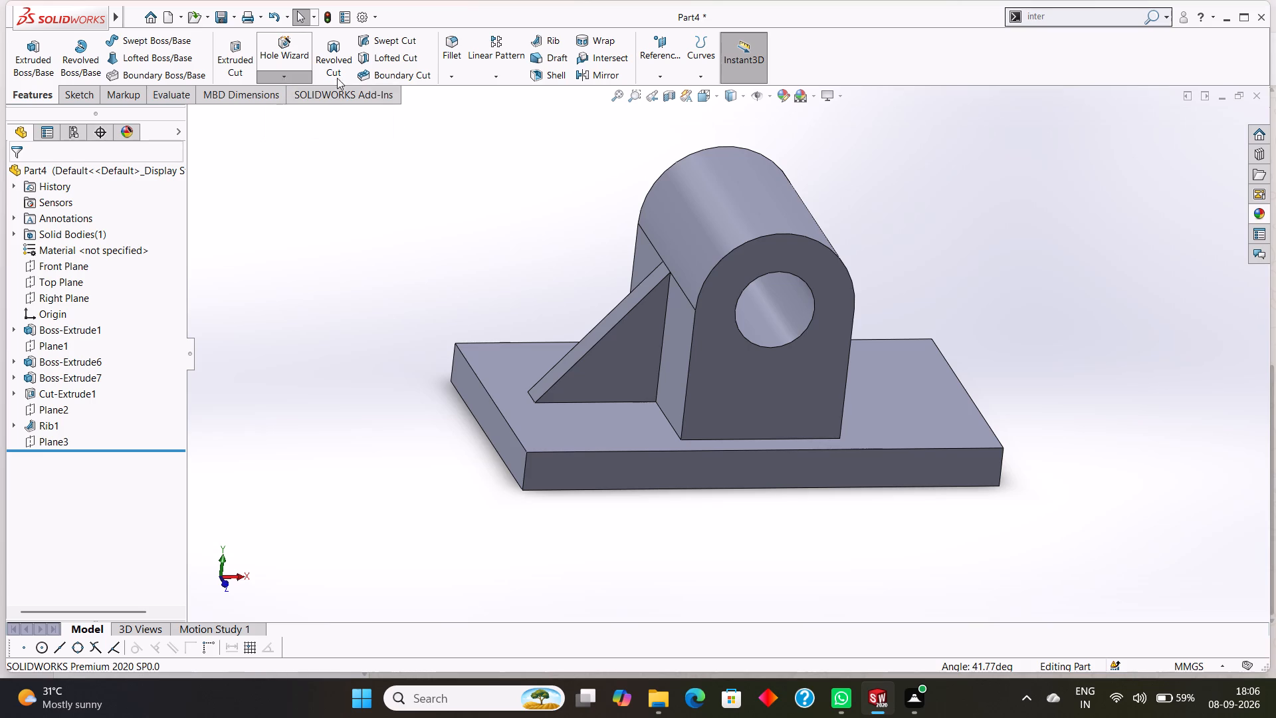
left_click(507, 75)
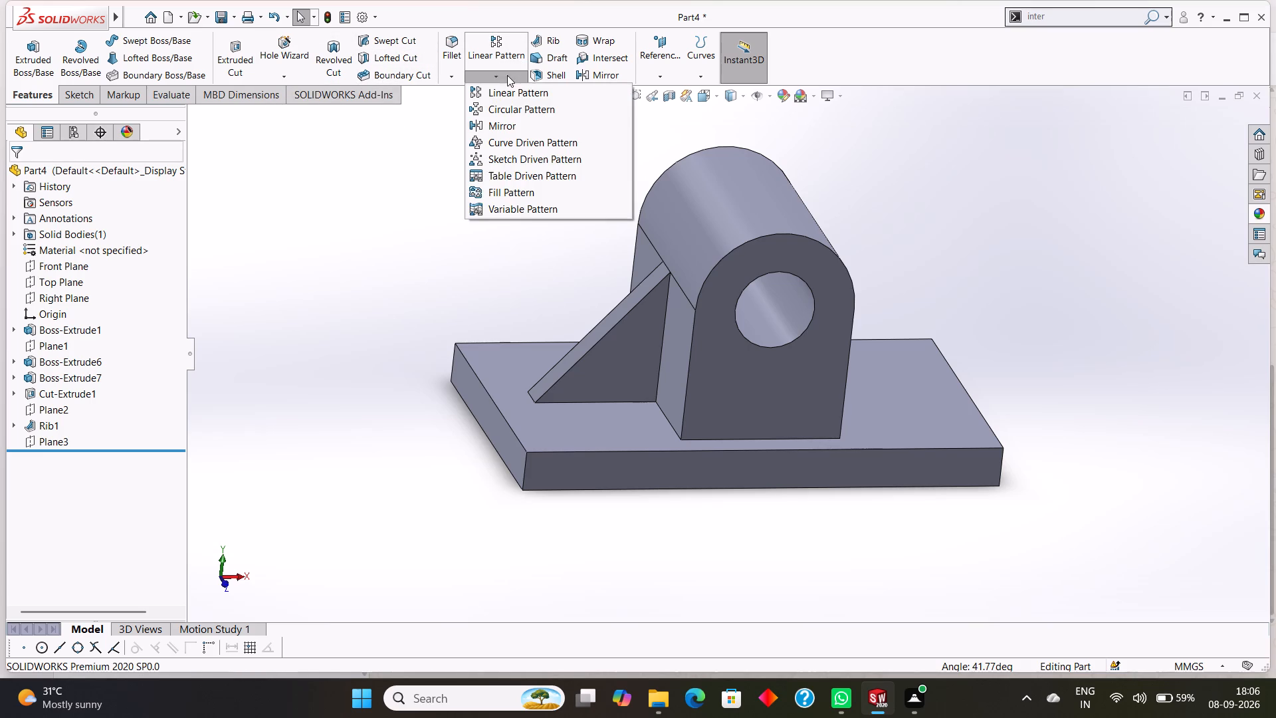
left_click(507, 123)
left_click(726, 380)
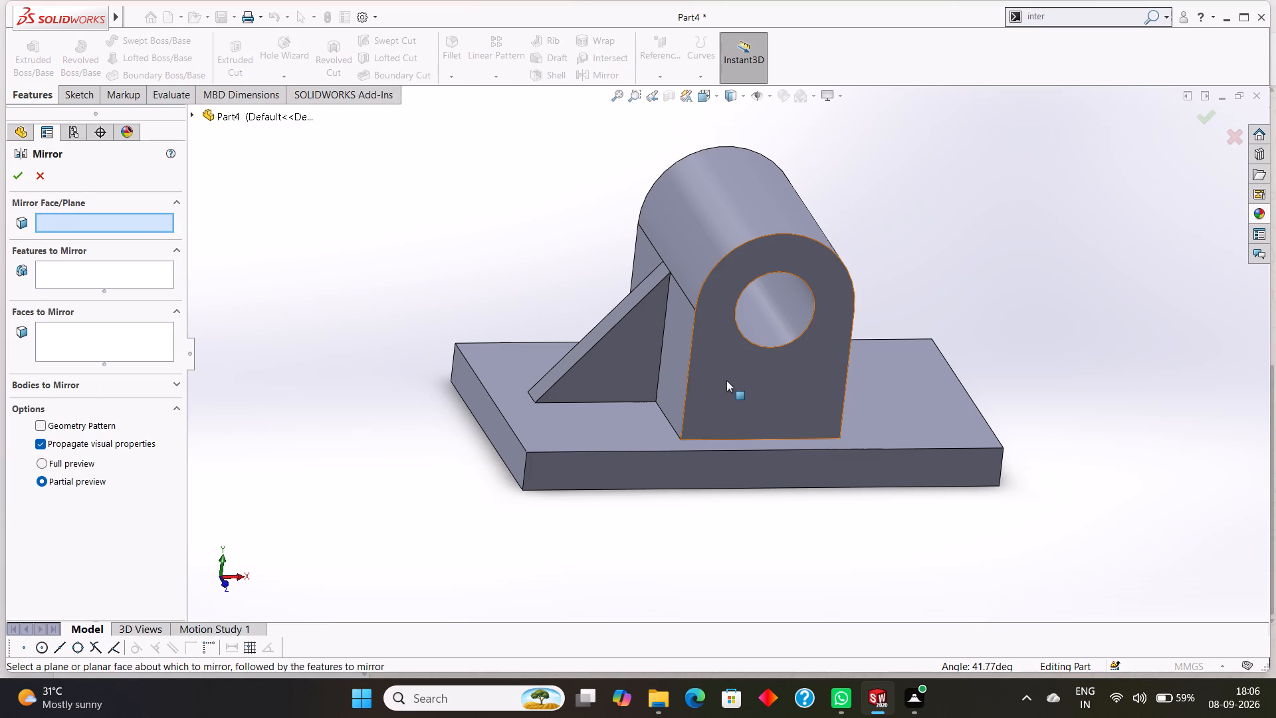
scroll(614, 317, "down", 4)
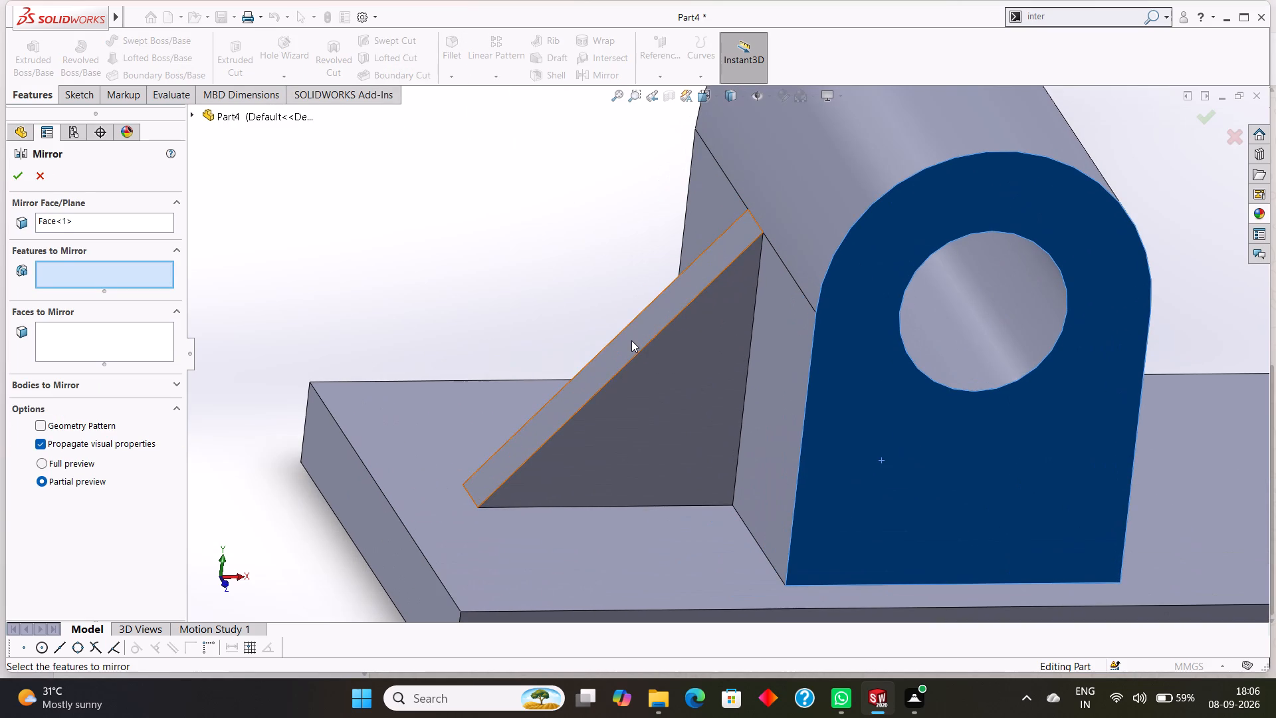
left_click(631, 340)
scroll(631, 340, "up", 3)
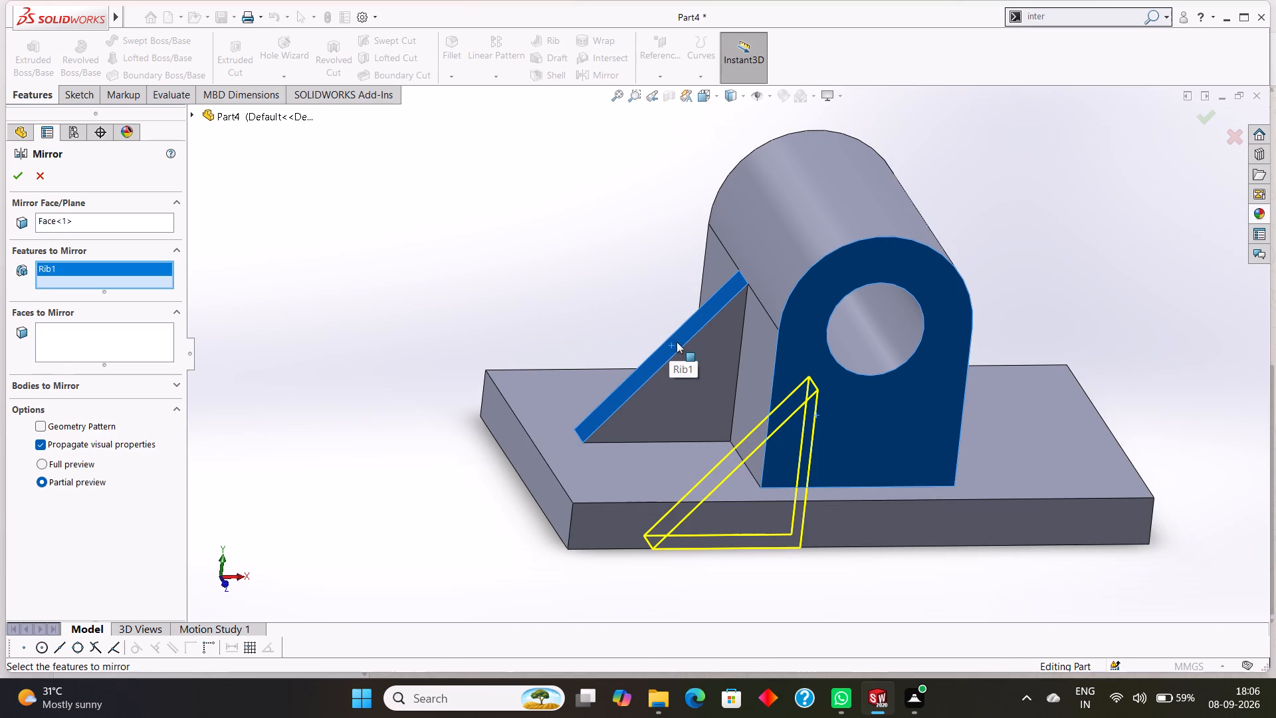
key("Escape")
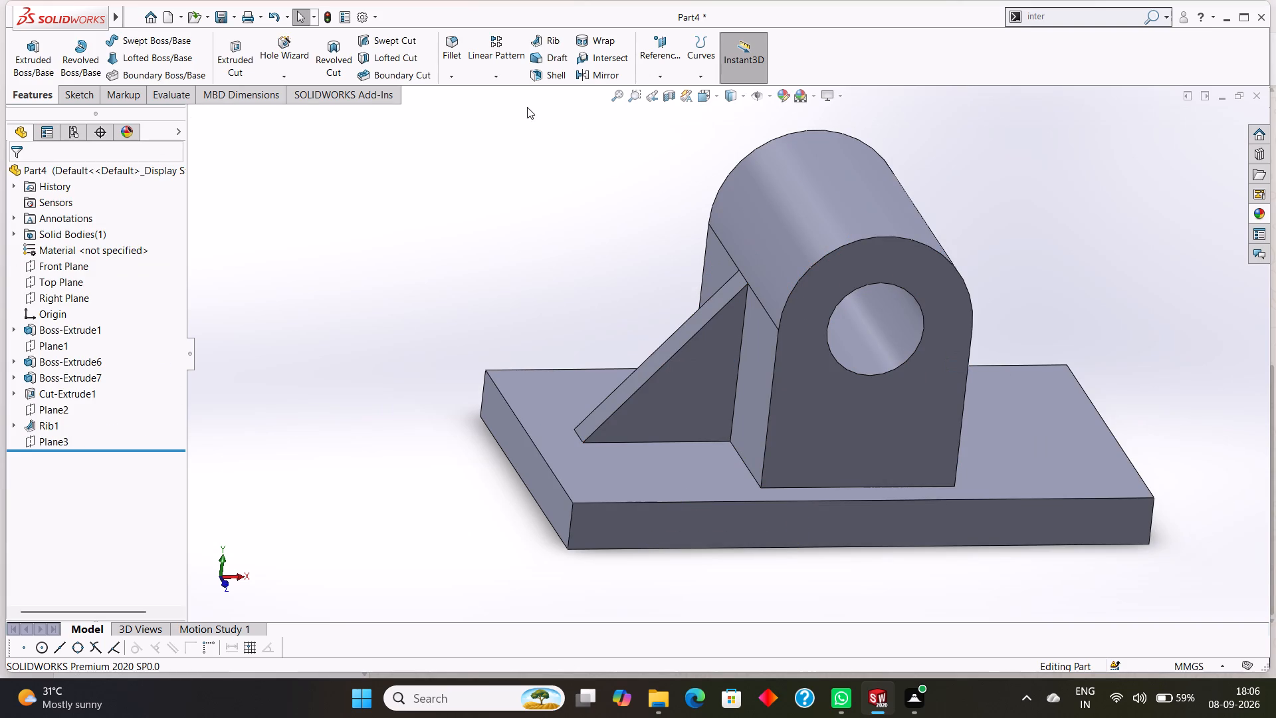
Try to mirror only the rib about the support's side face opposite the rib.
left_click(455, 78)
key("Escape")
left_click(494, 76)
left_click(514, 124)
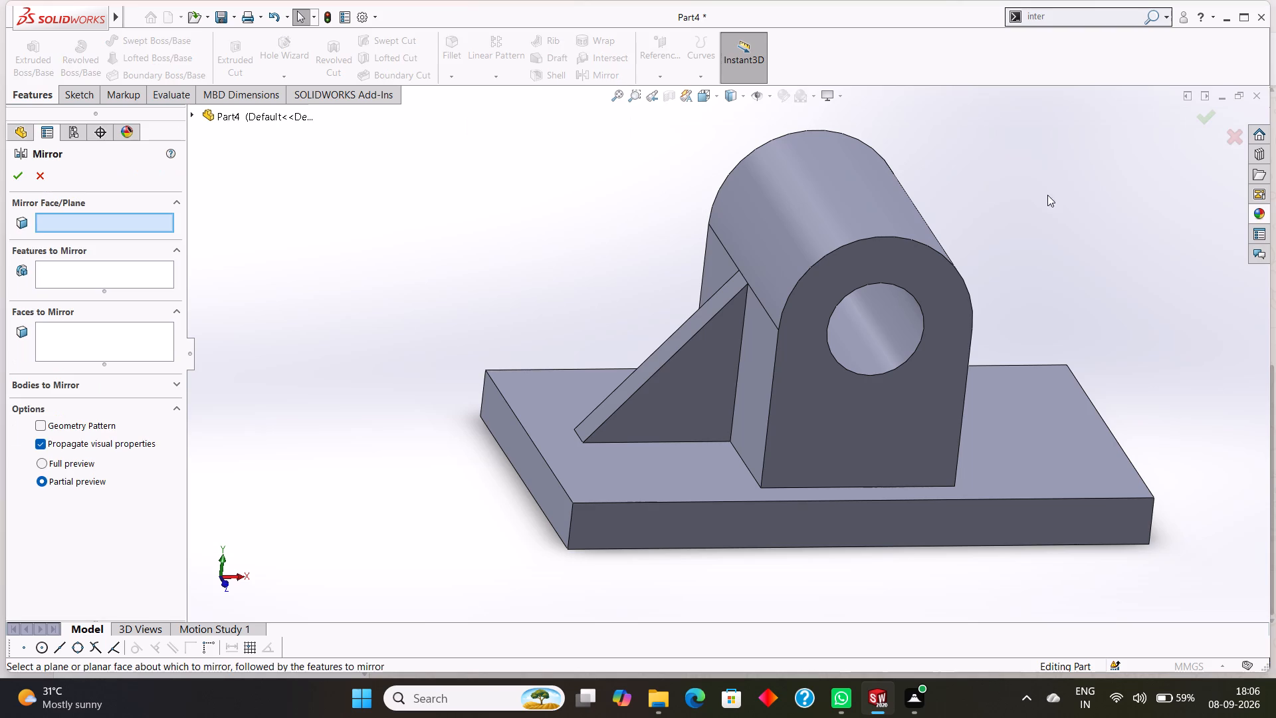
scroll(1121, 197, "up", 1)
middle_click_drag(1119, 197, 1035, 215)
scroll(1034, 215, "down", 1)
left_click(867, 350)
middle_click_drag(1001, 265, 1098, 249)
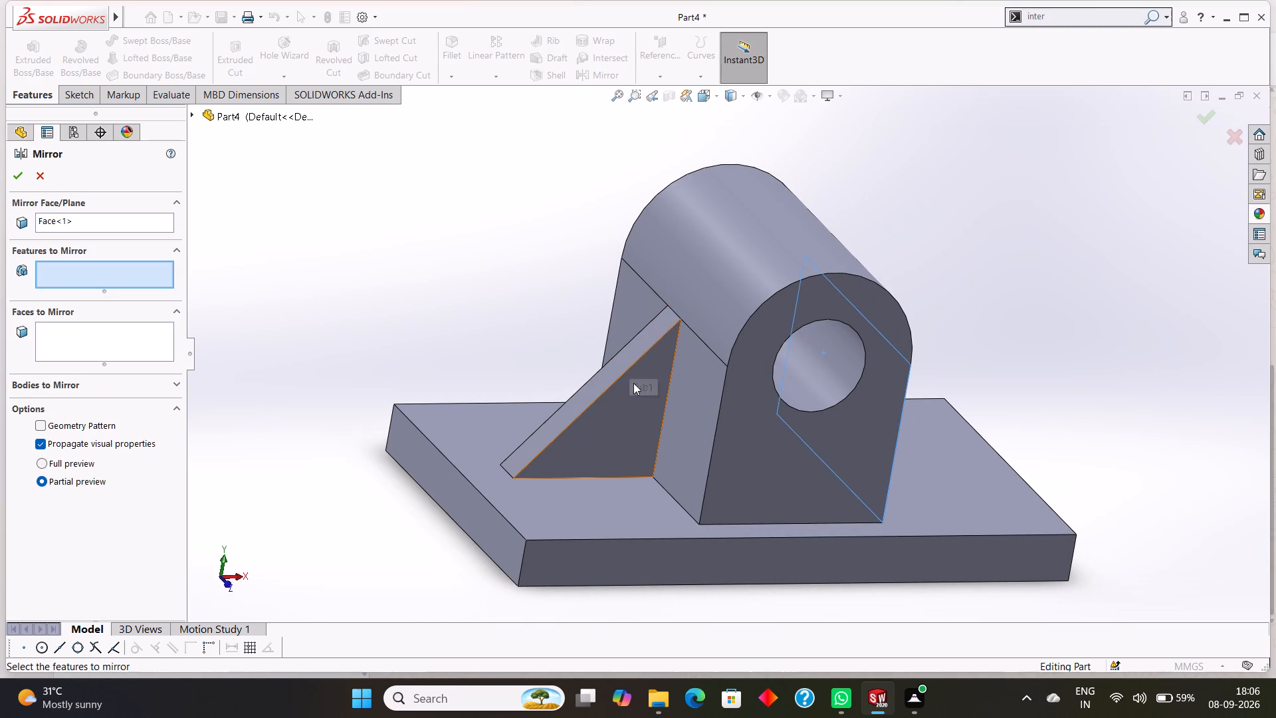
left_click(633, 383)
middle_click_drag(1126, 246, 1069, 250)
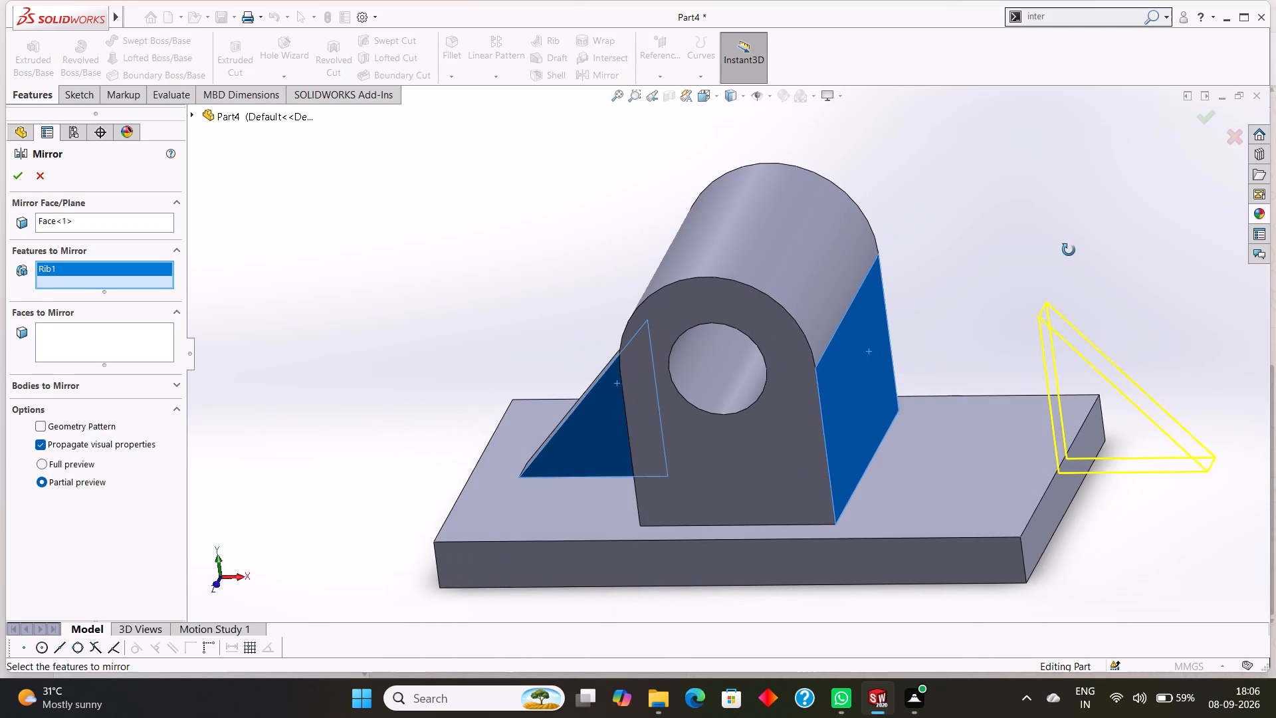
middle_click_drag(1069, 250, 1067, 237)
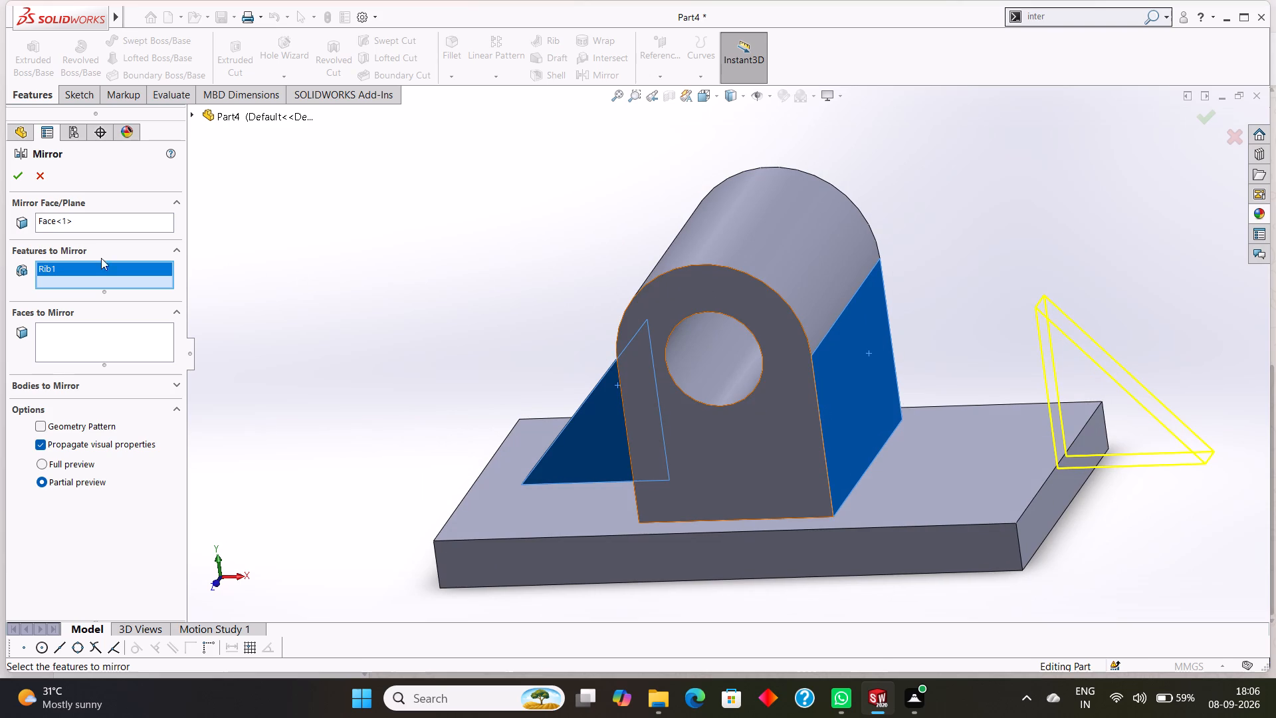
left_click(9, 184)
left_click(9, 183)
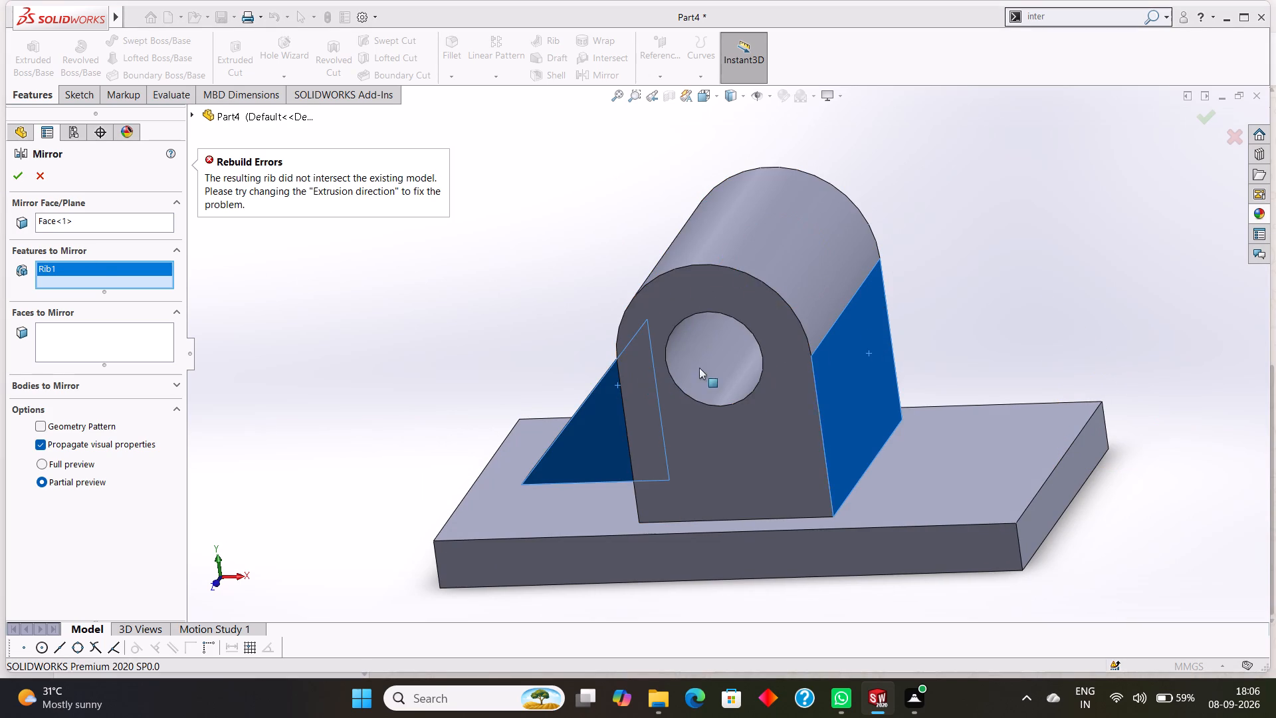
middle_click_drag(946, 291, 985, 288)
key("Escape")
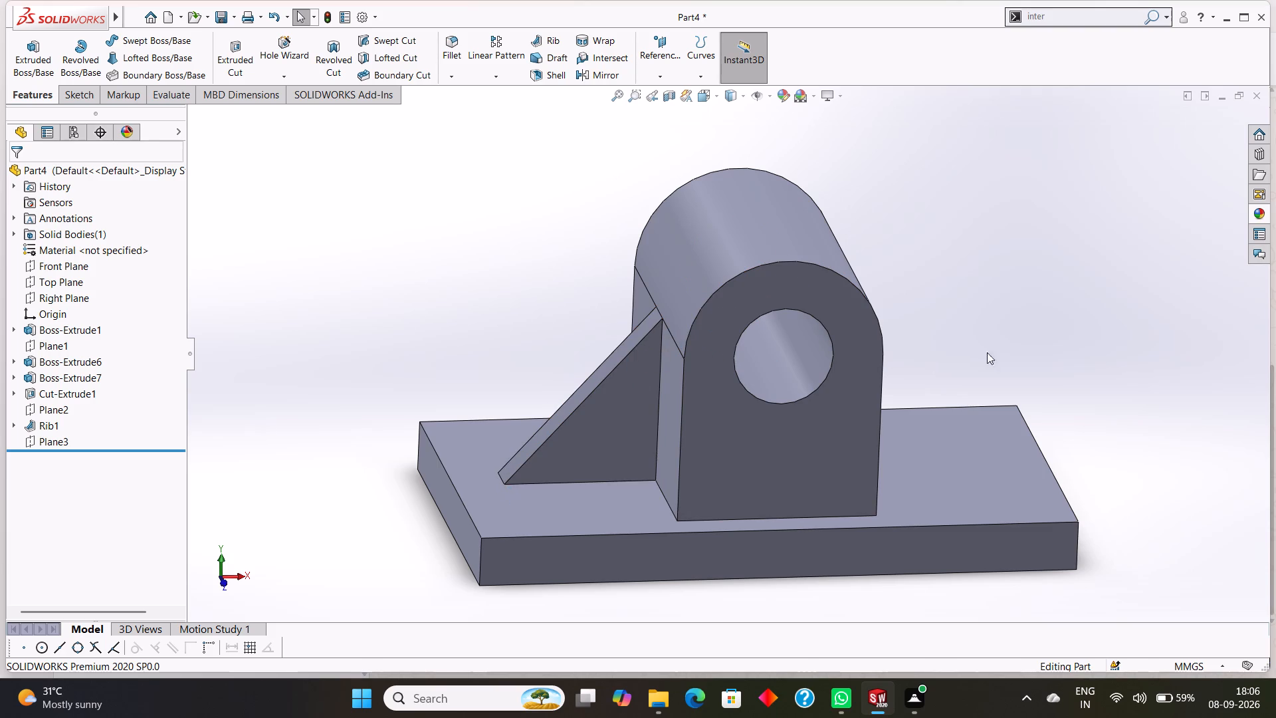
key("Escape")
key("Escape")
Undo the reference plane Plane3, the rib, and the rib's line sketch on Plane2.
key("ctrl+z")
key("ctrl+z")
key("ctrl+z")
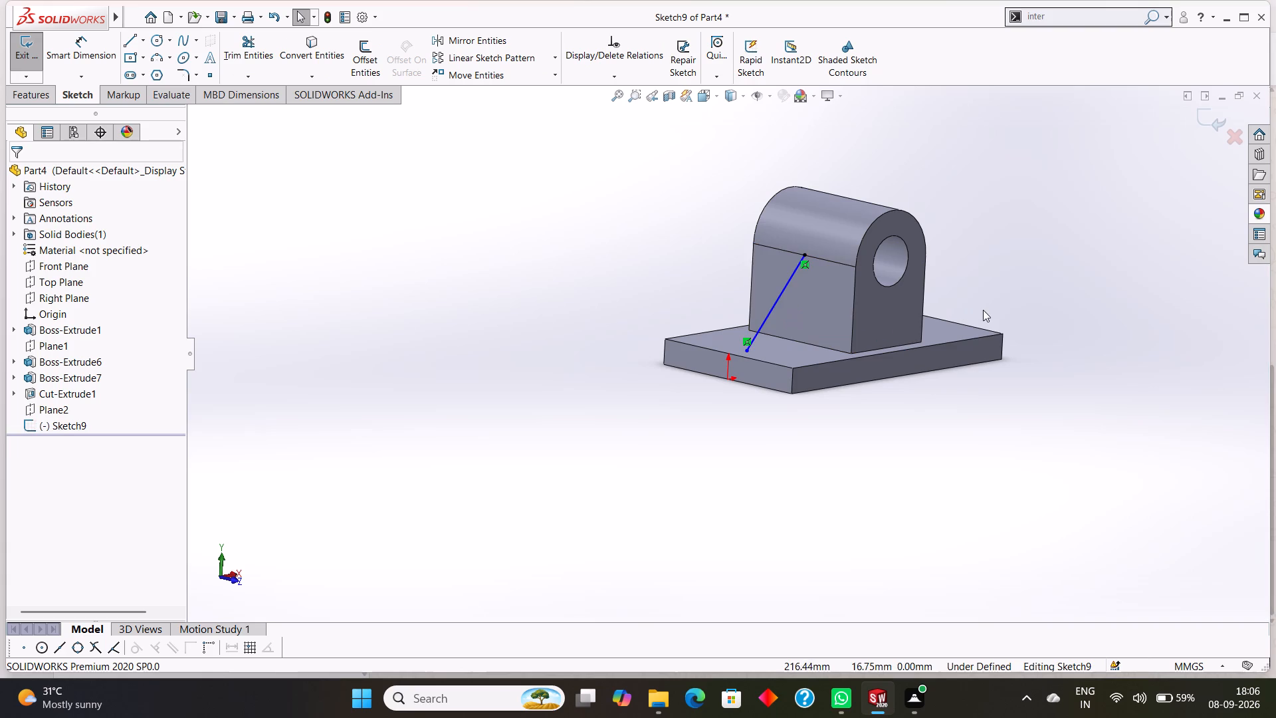
key("ctrl+z")
middle_click_drag(1075, 302, 1011, 364)
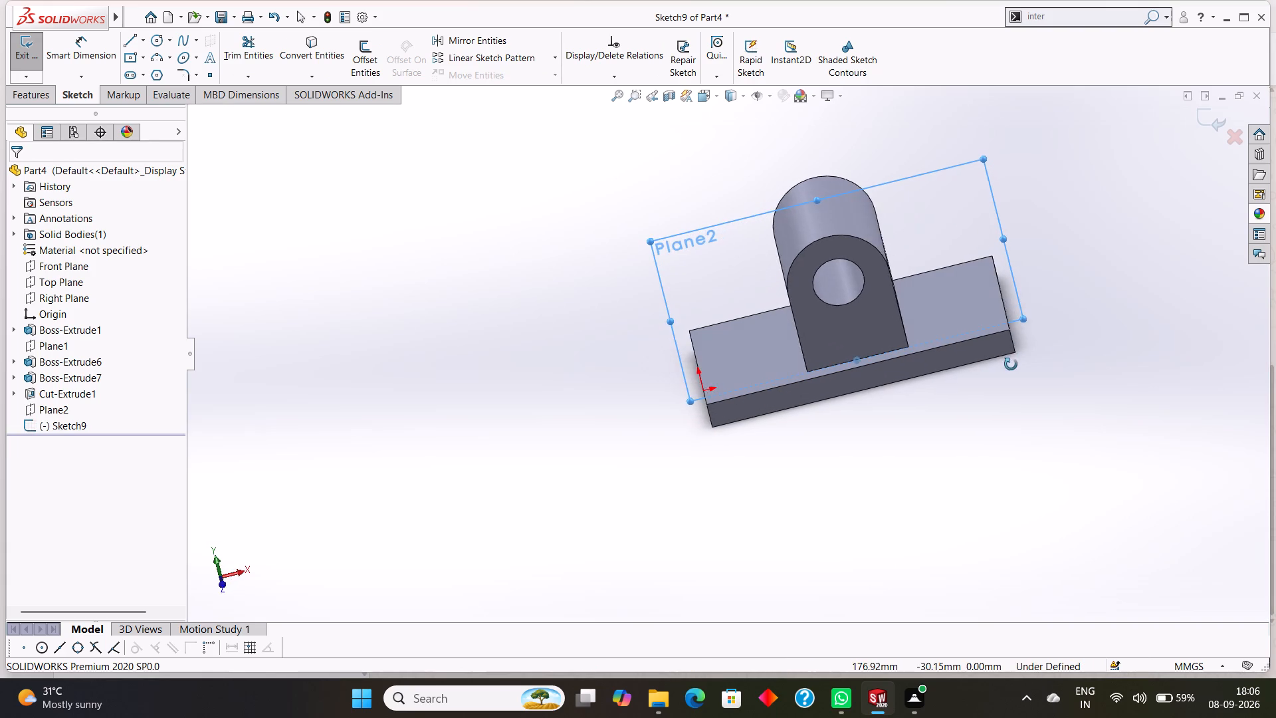
middle_click_drag(1011, 364, 1022, 348)
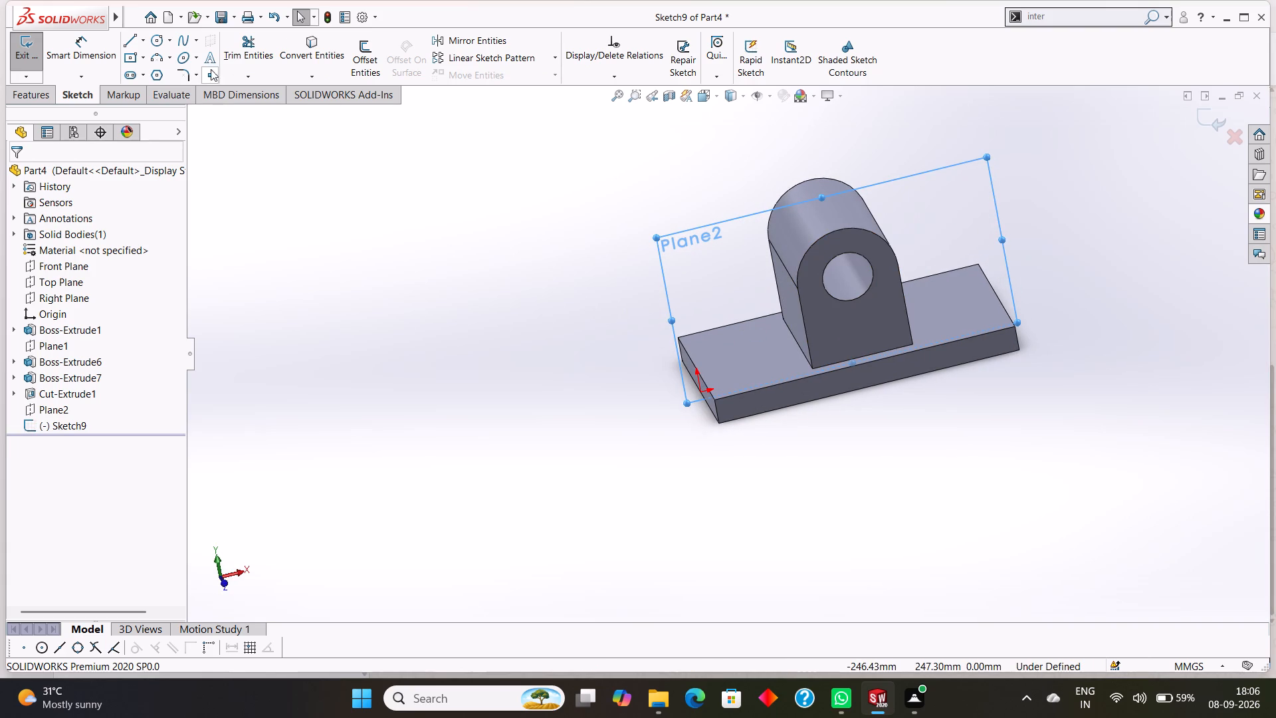
left_click(126, 39)
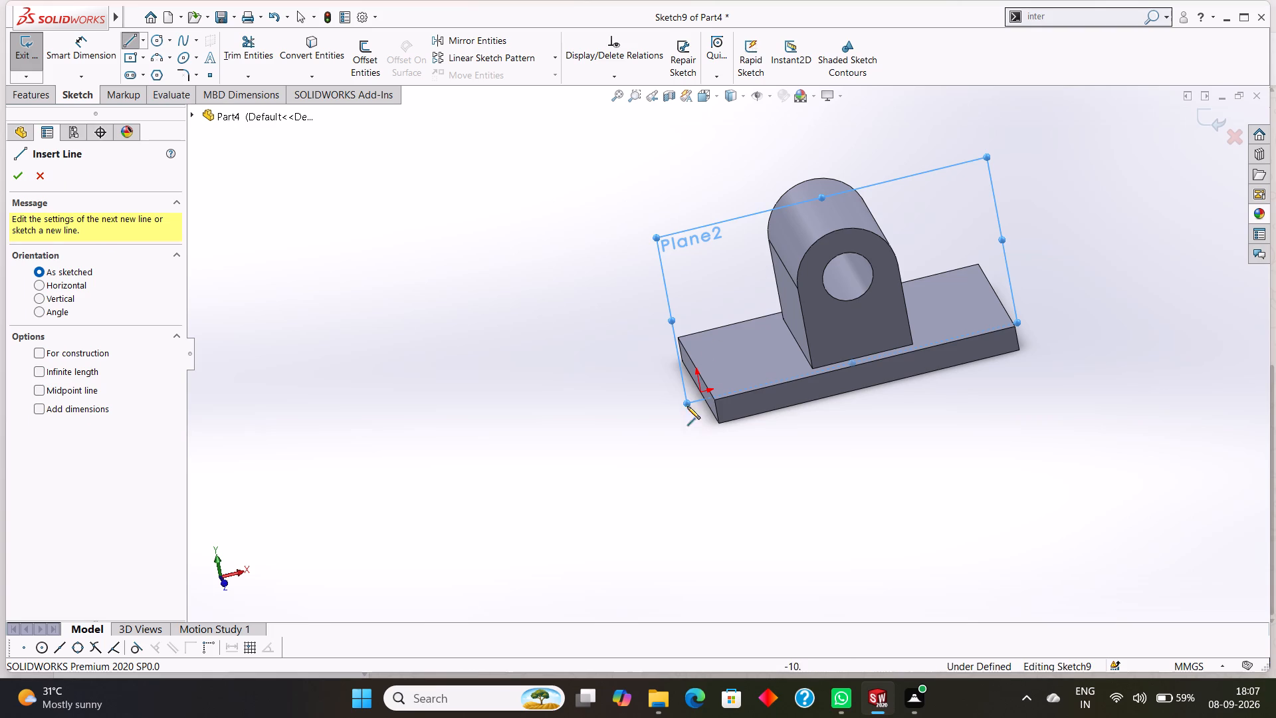
key("Escape")
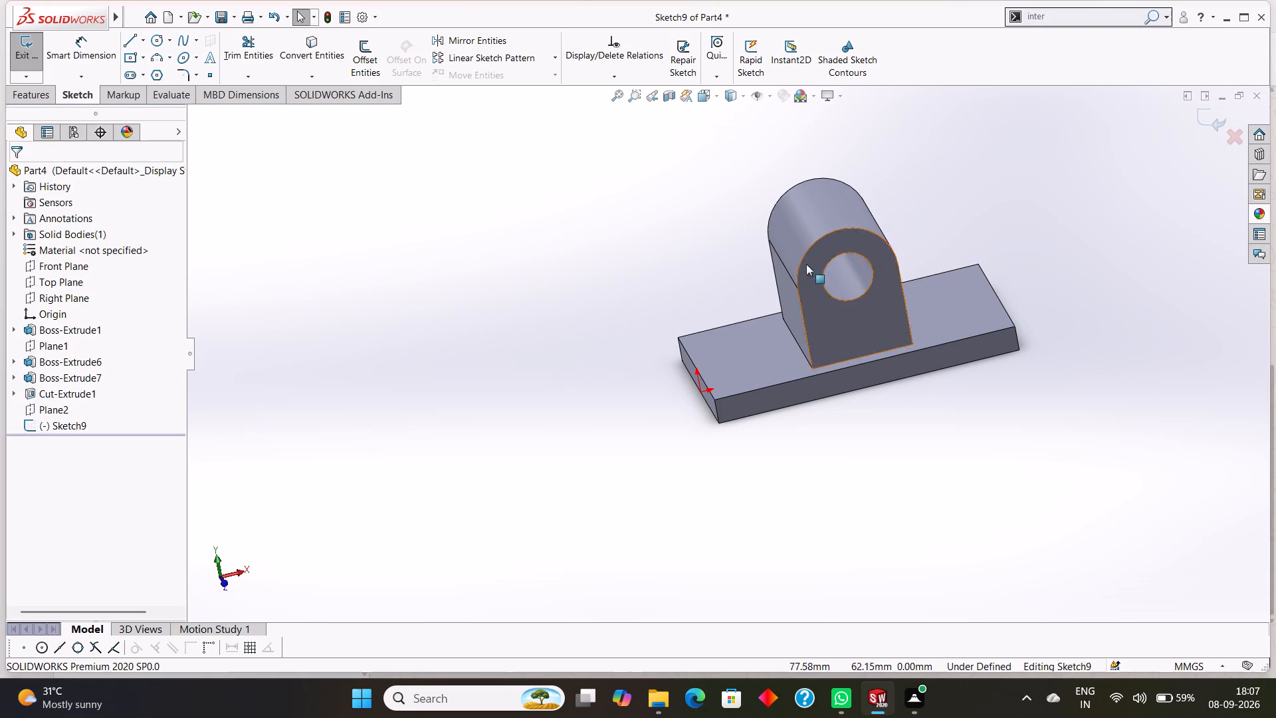
key("ctrl+z")
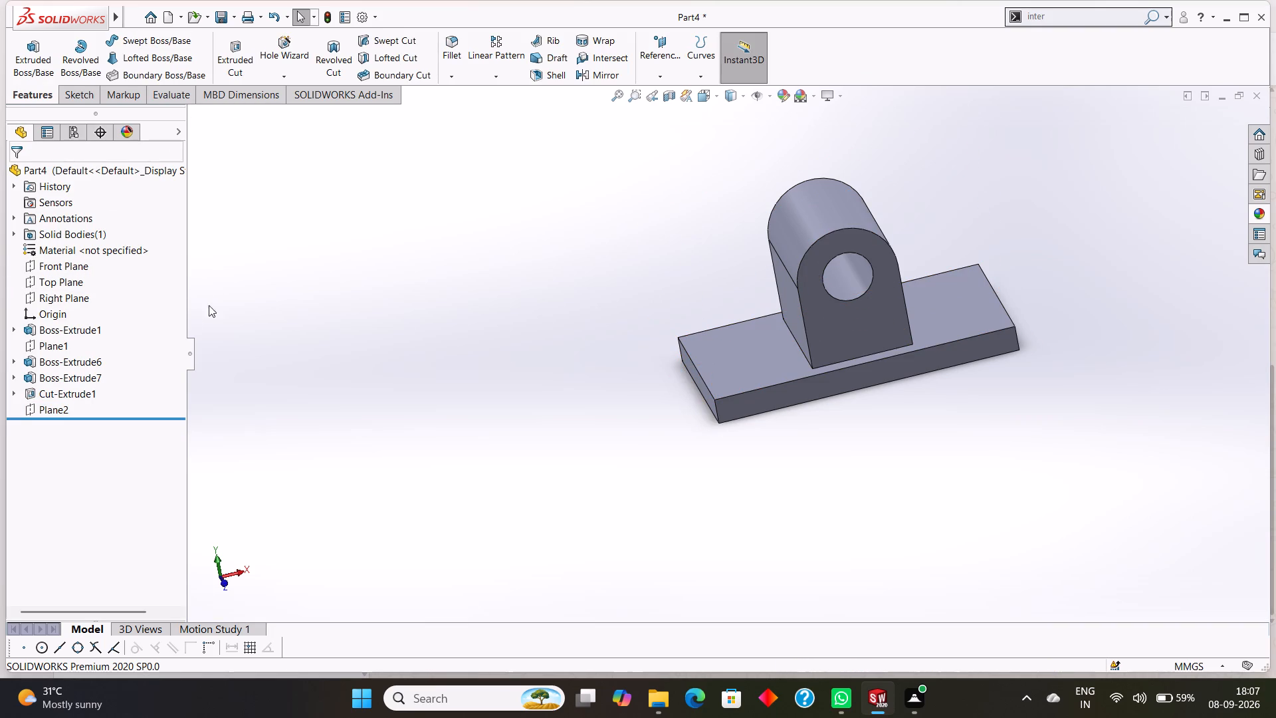
Create a reference plane offset 50 mm from the Front Plane, running through the middle of the support.
left_click(62, 265)
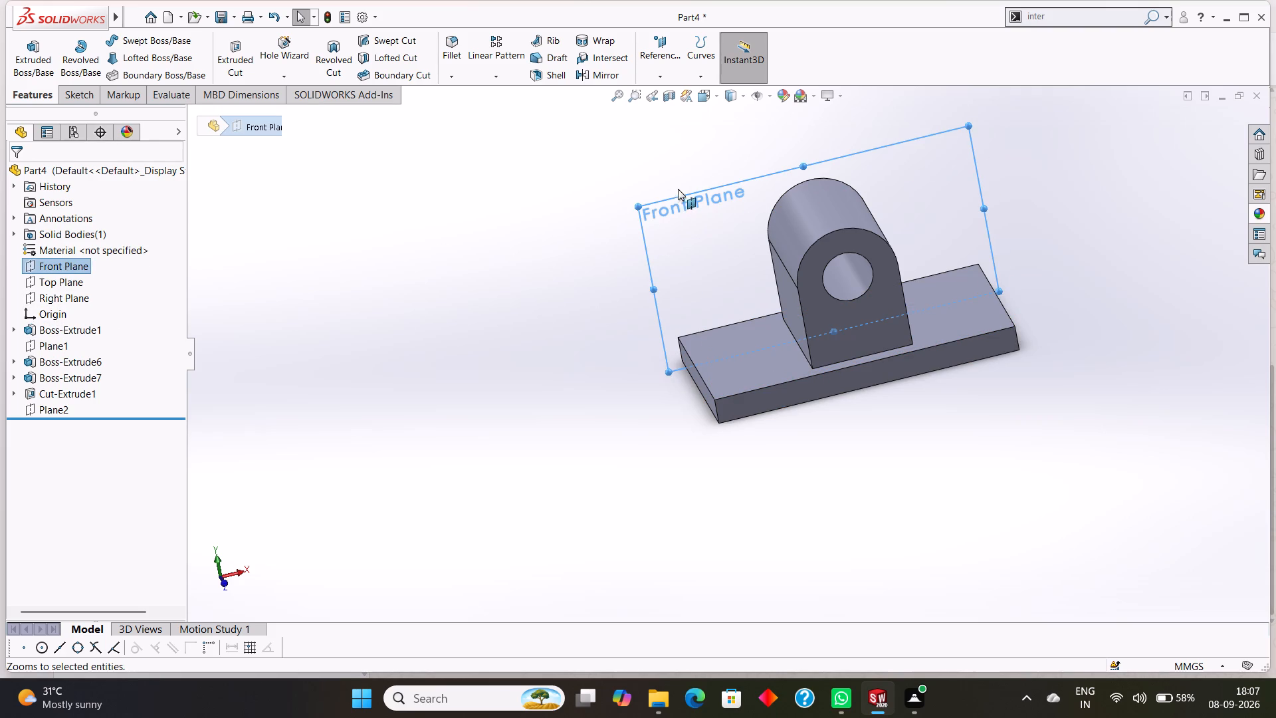
left_click(680, 193)
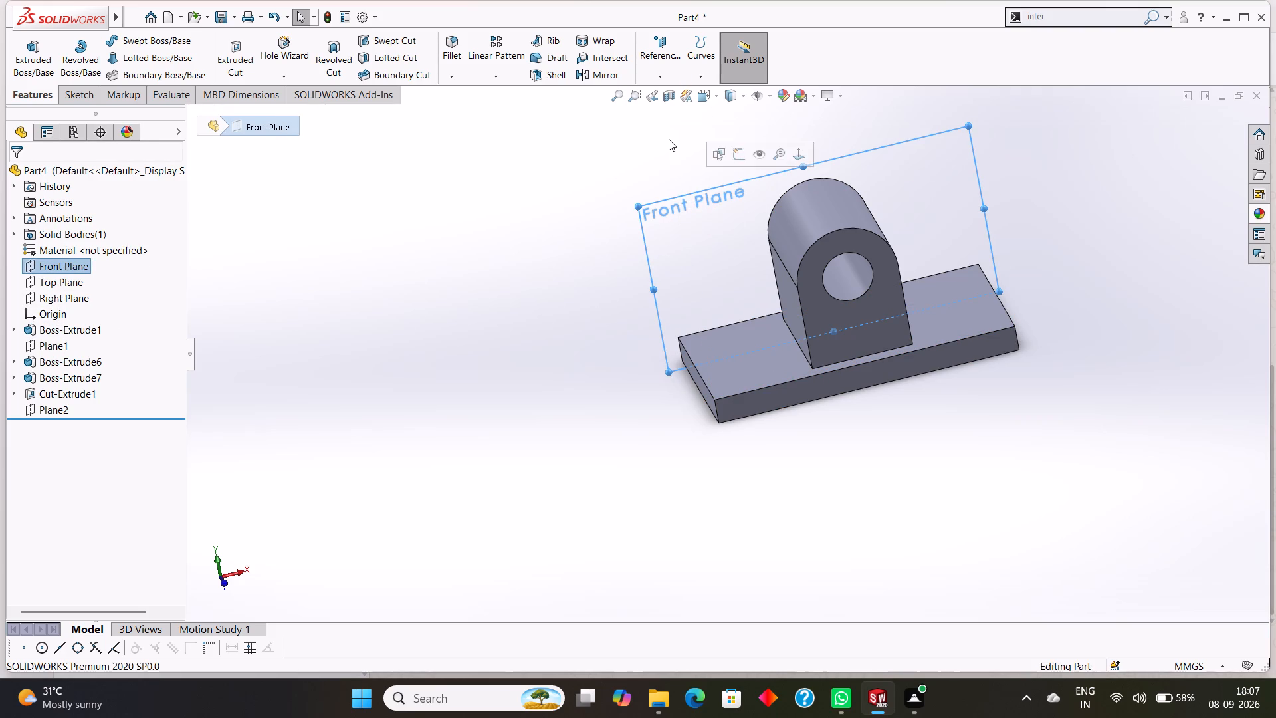
left_click(655, 72)
left_click(664, 92)
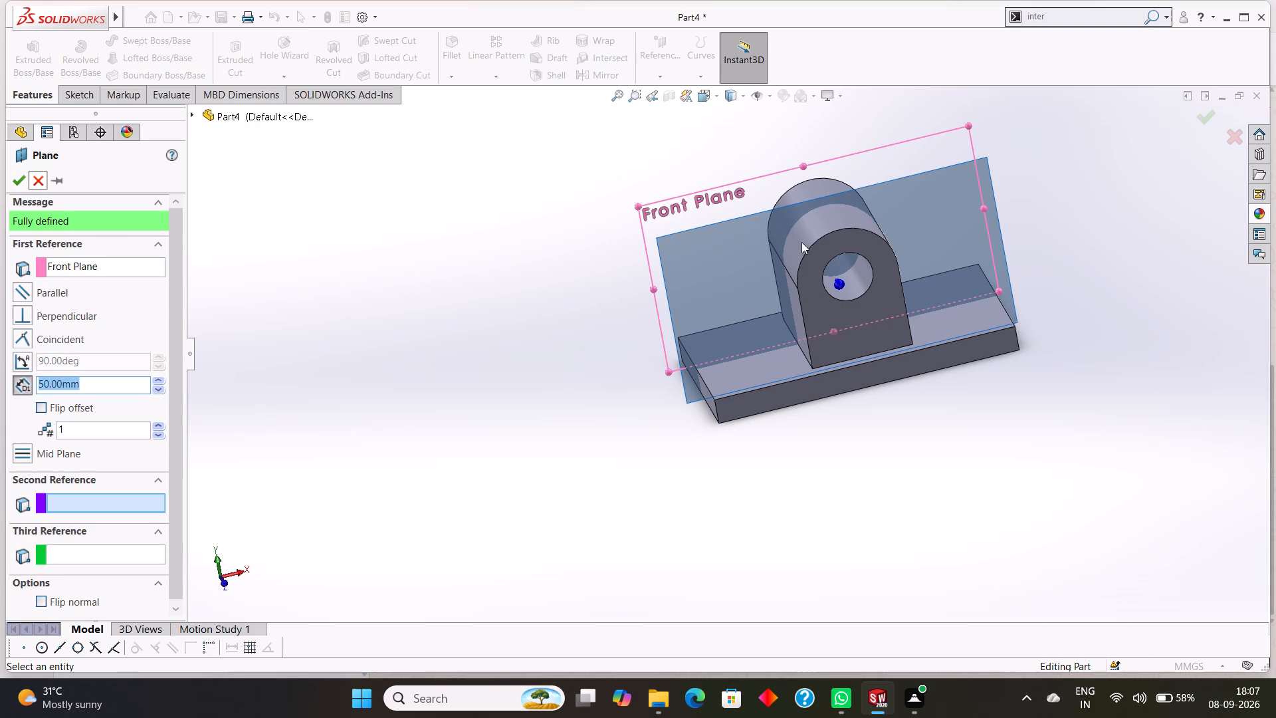
left_click(986, 157)
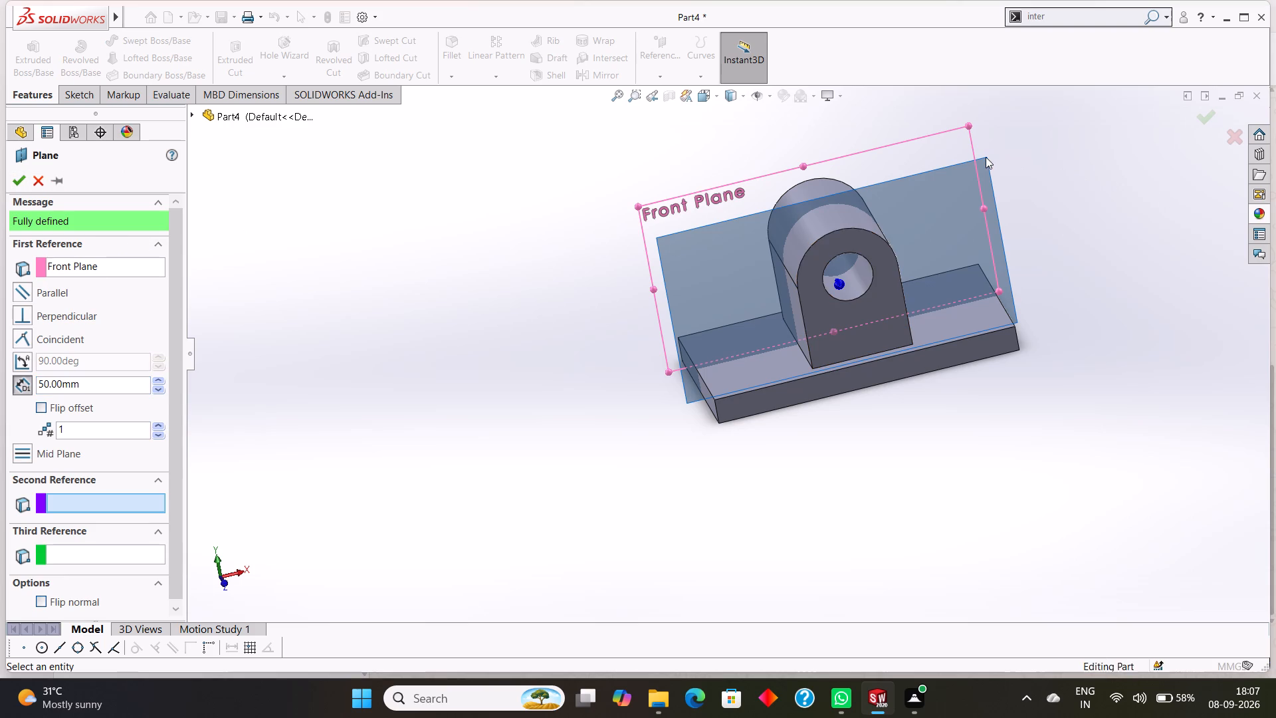
left_click(17, 180)
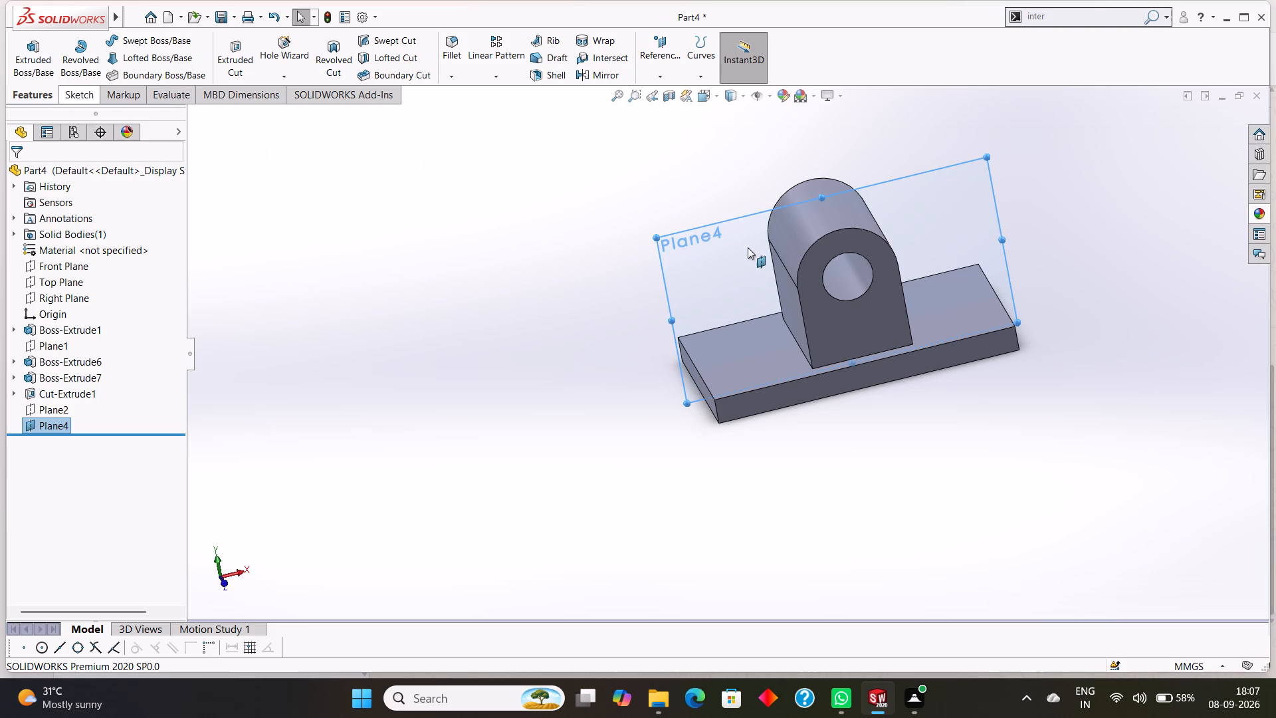
On Plane4, sketch a 70 mm line sloping from the support's arc-side junction down to the base plate on the origin side.
left_click(740, 219)
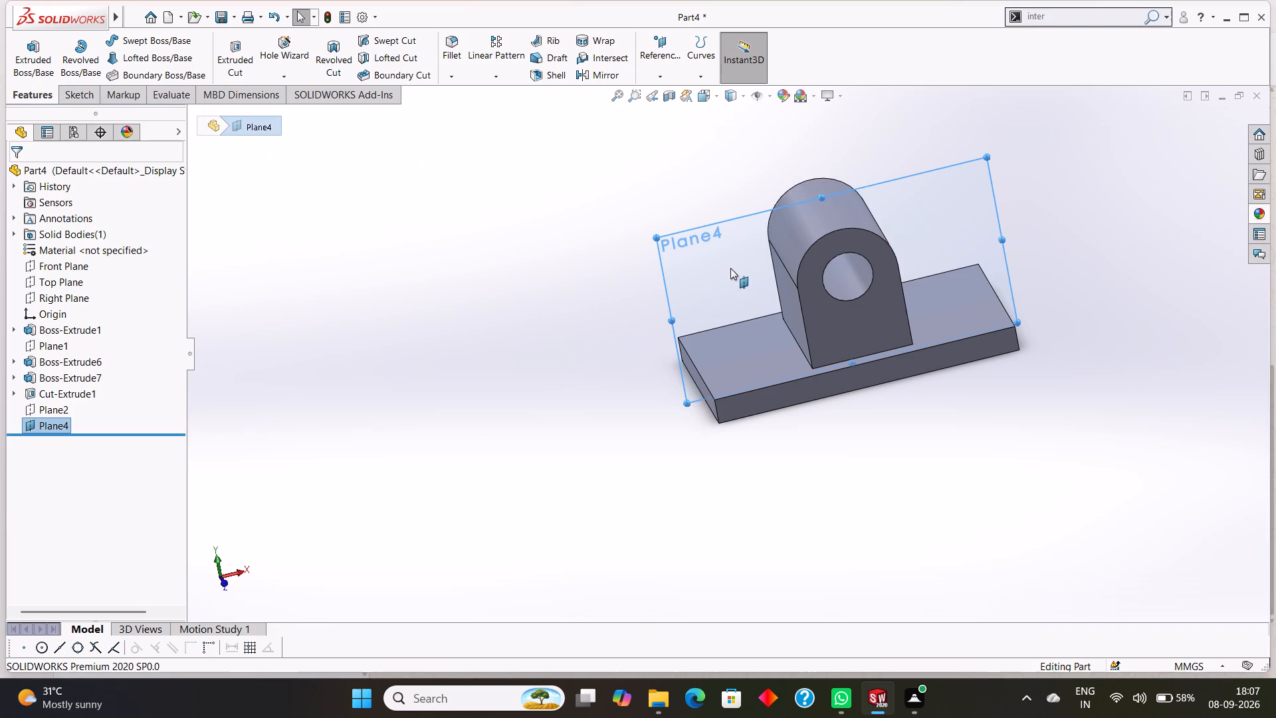
key("ctrl+8")
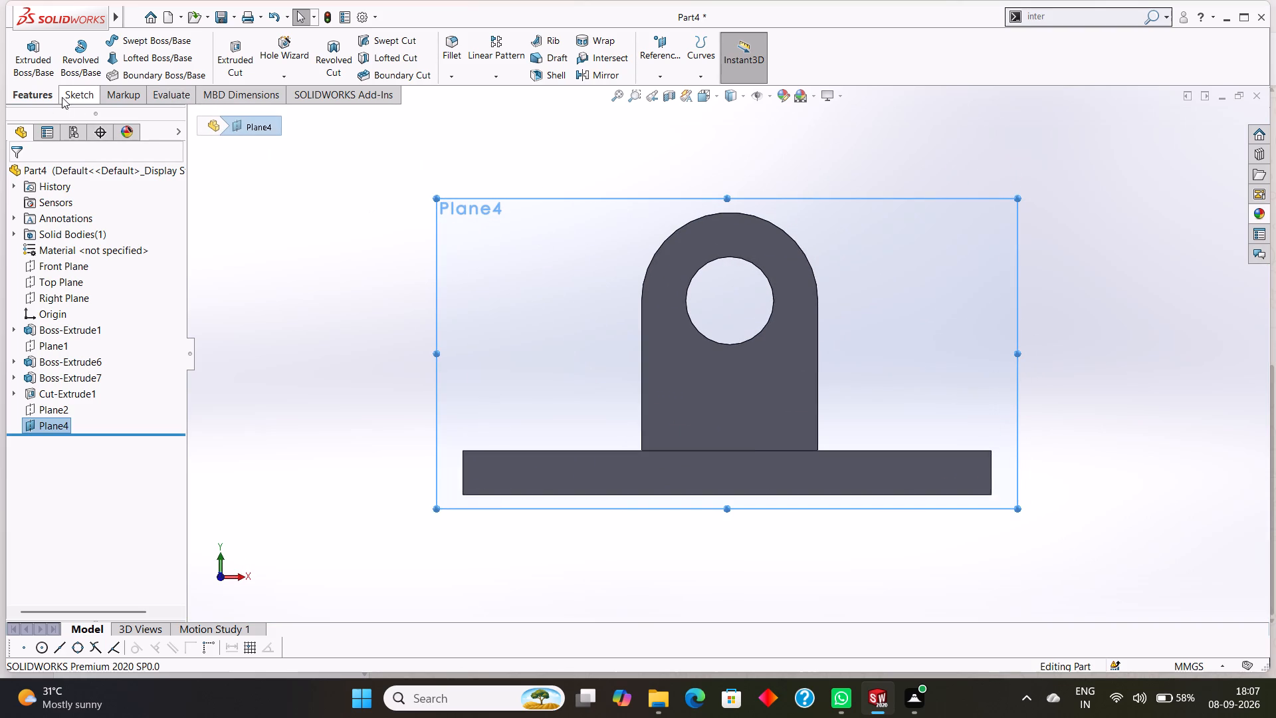
left_click(74, 92)
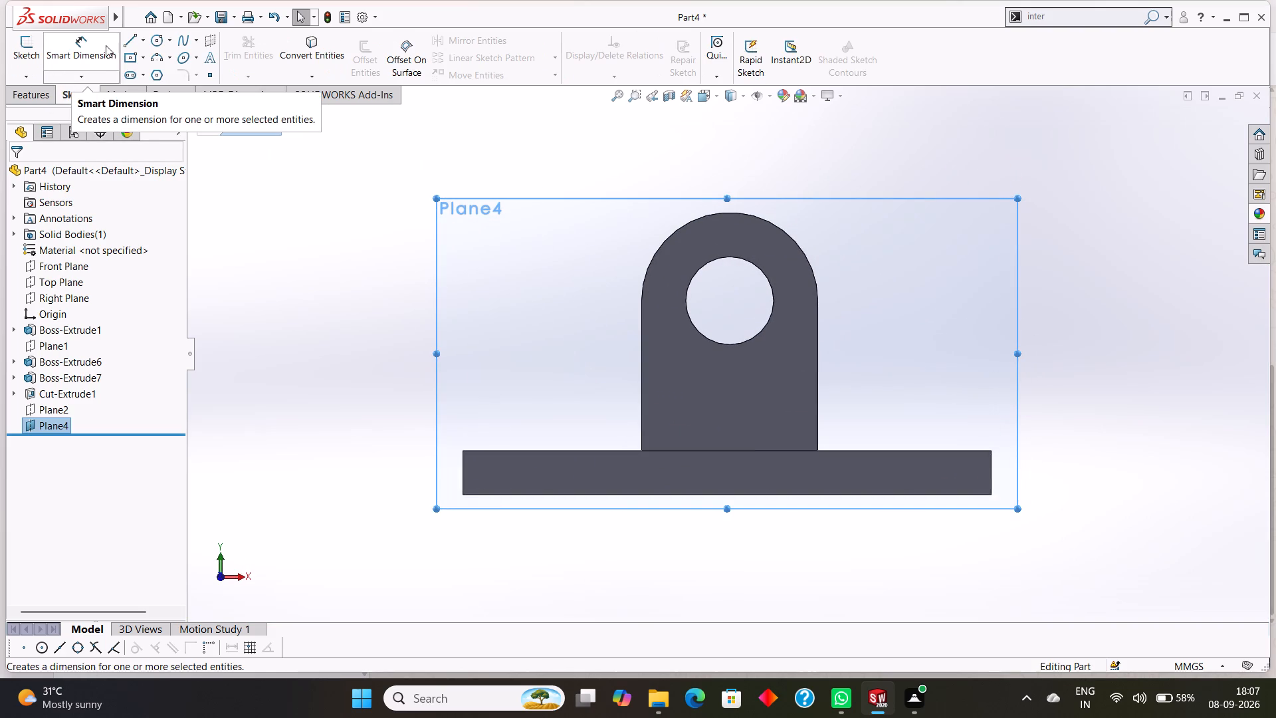
left_click(123, 36)
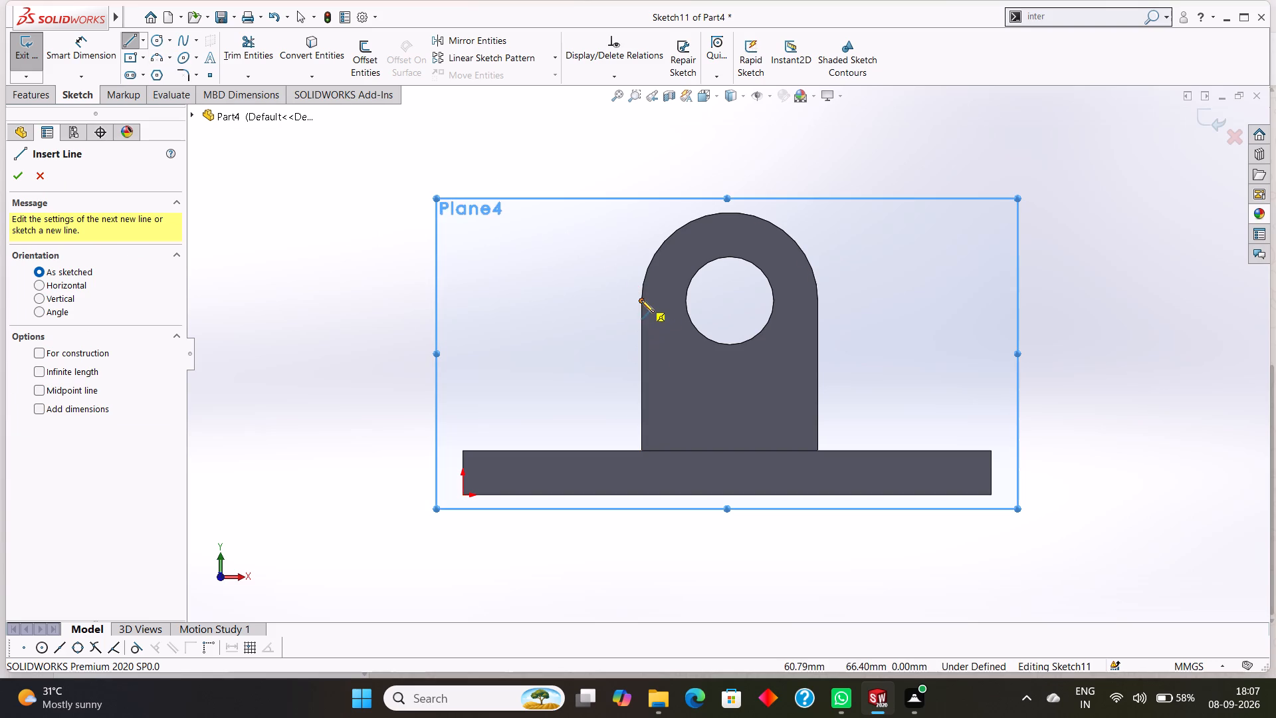
left_click(641, 300)
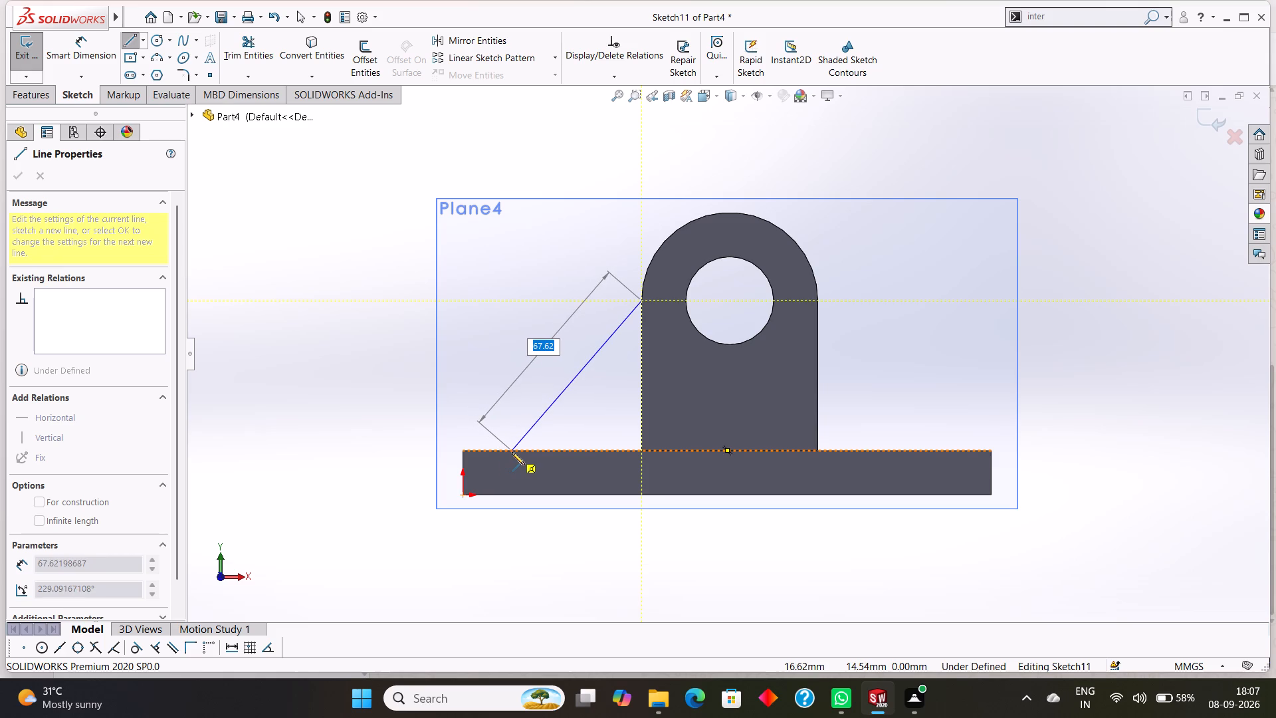
type("70")
key("Return")
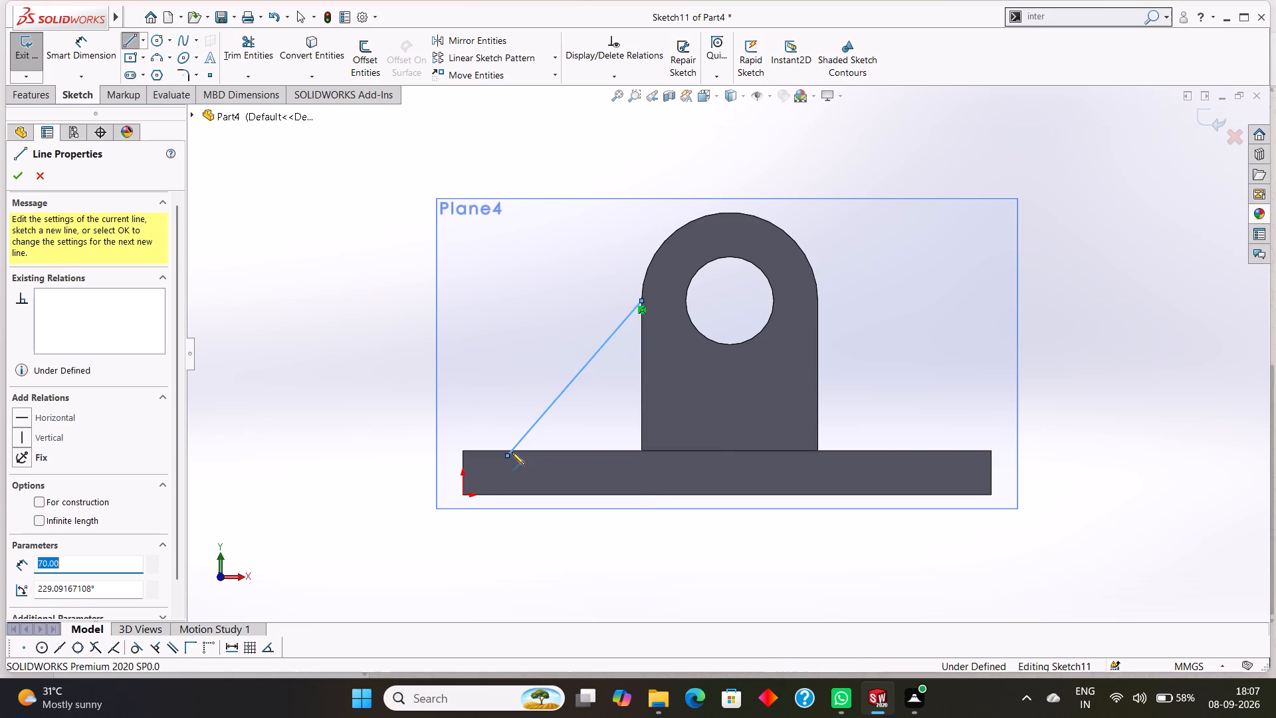
middle_click_drag(522, 447, 547, 521)
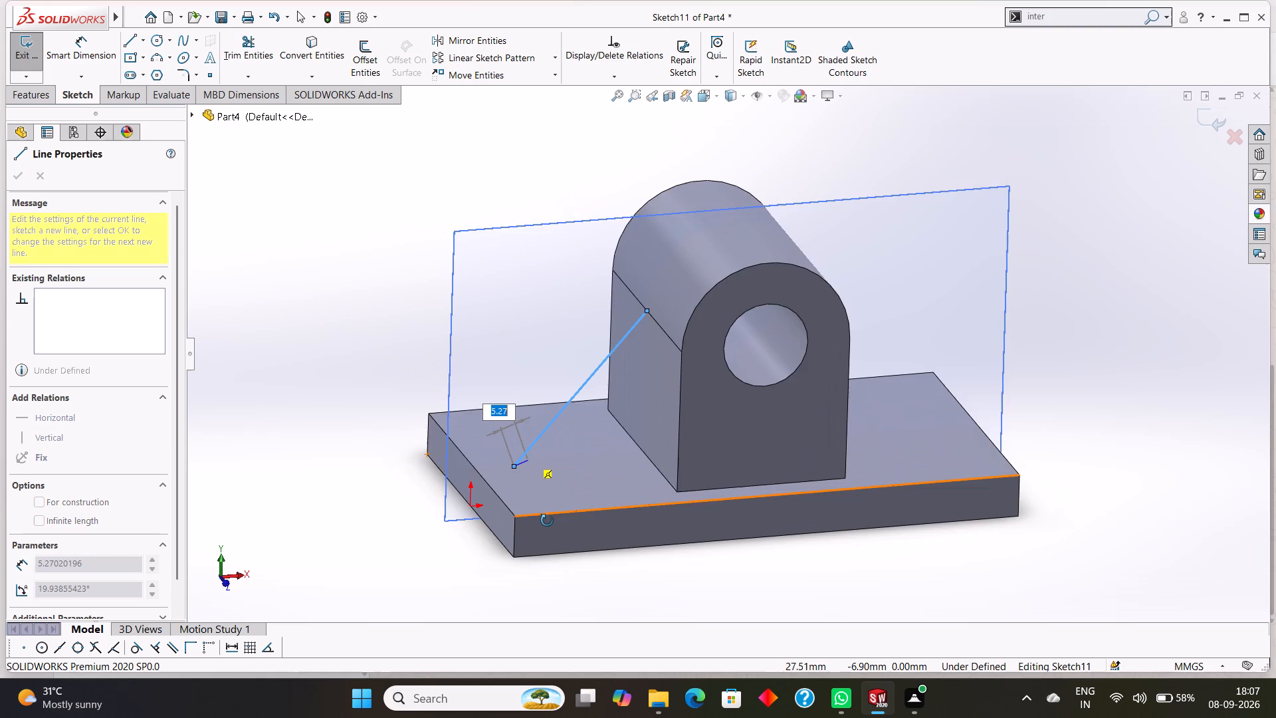
middle_click_drag(547, 521, 528, 478)
right_click(553, 458)
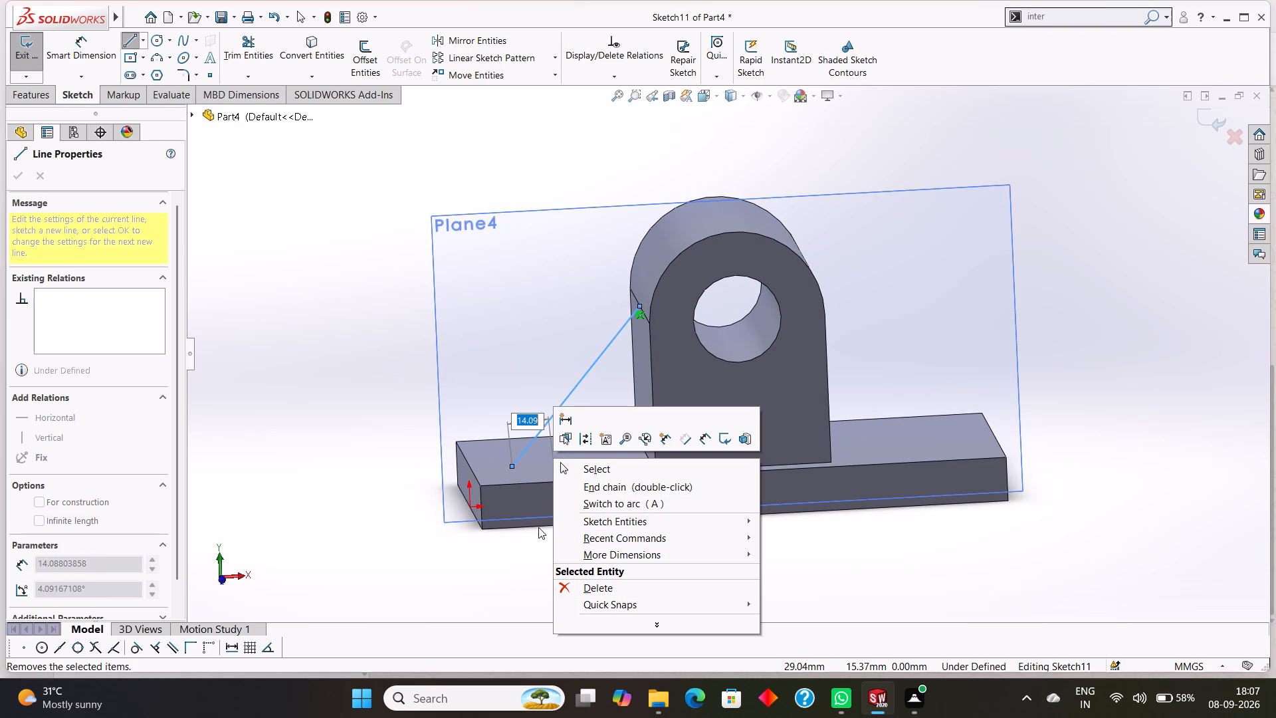
key("Escape")
right_click(534, 467)
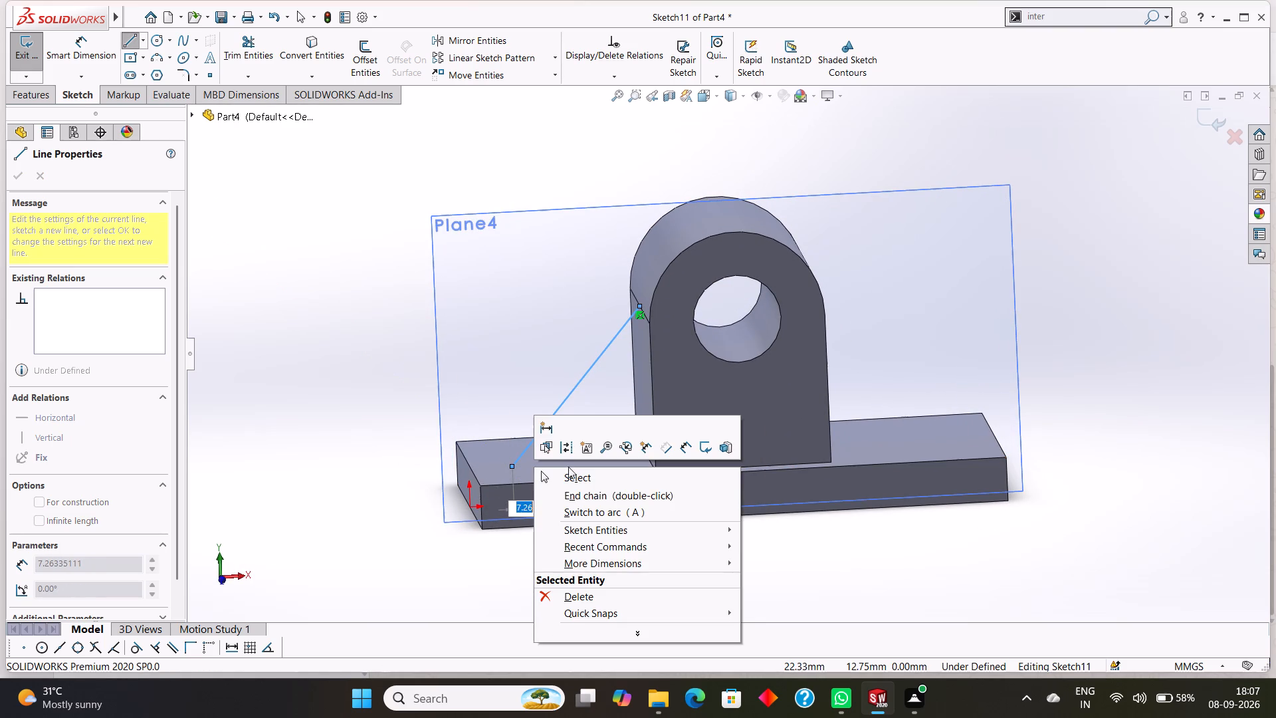
left_click(576, 473)
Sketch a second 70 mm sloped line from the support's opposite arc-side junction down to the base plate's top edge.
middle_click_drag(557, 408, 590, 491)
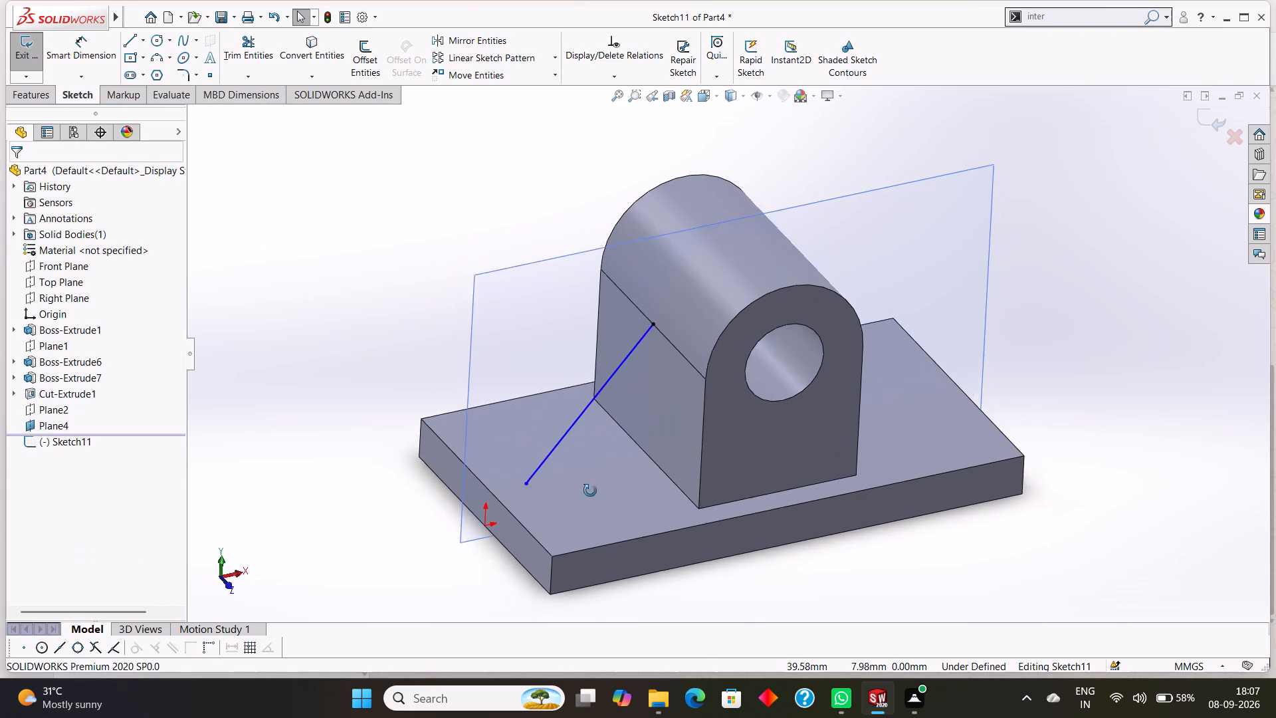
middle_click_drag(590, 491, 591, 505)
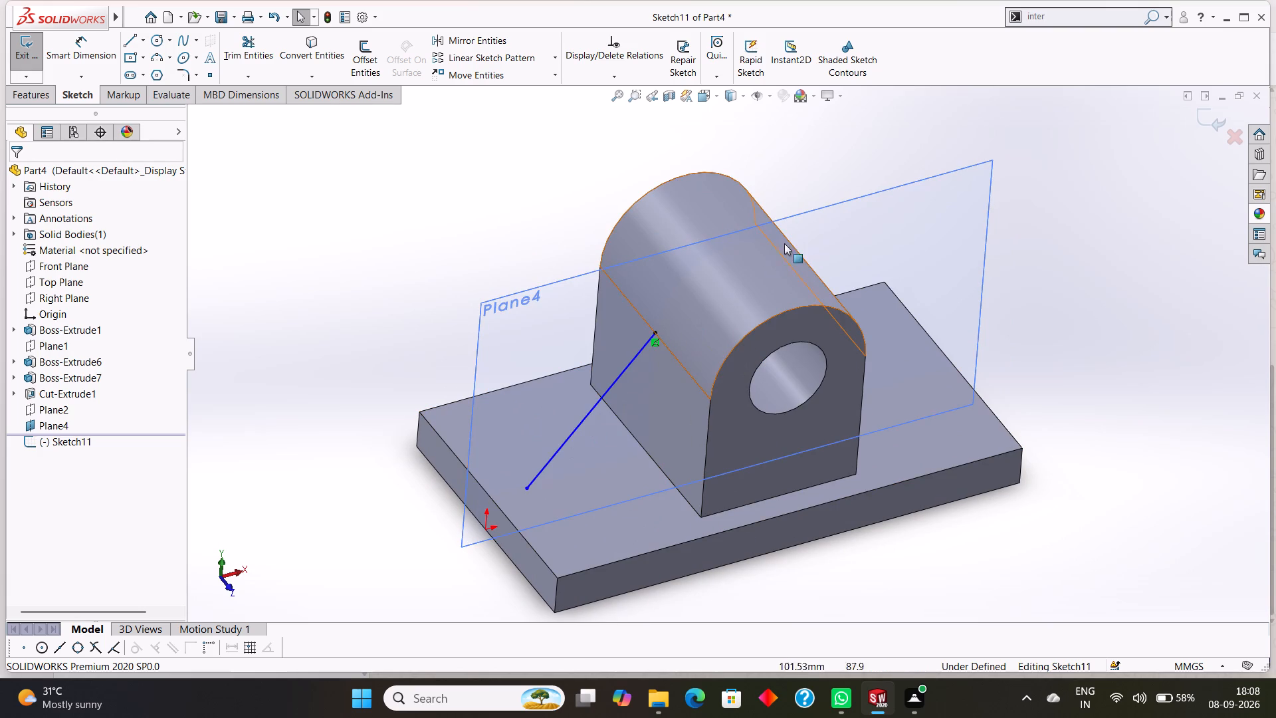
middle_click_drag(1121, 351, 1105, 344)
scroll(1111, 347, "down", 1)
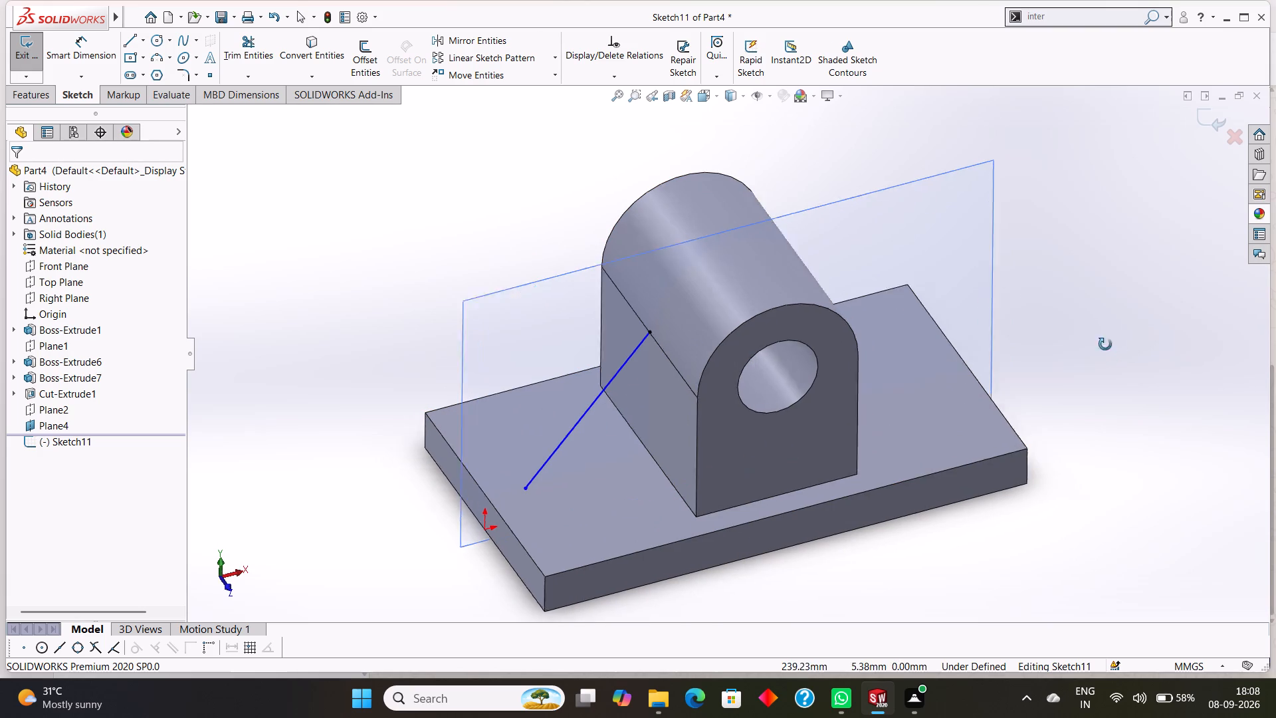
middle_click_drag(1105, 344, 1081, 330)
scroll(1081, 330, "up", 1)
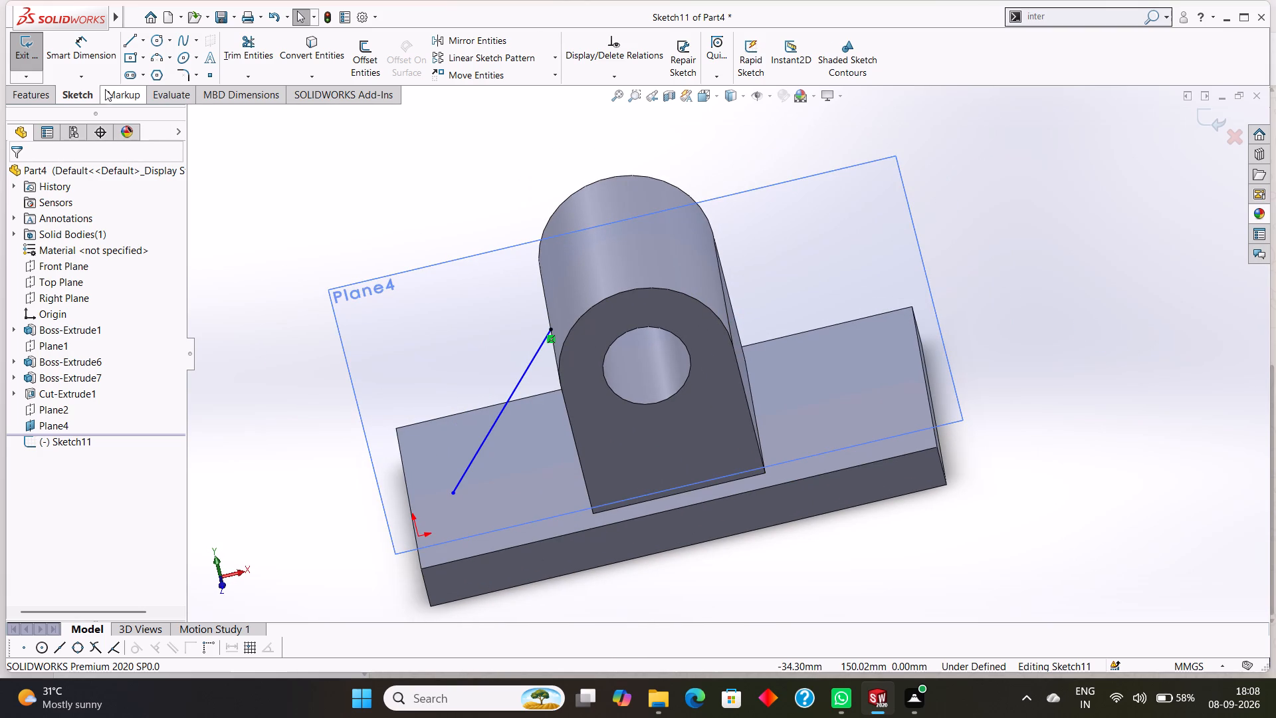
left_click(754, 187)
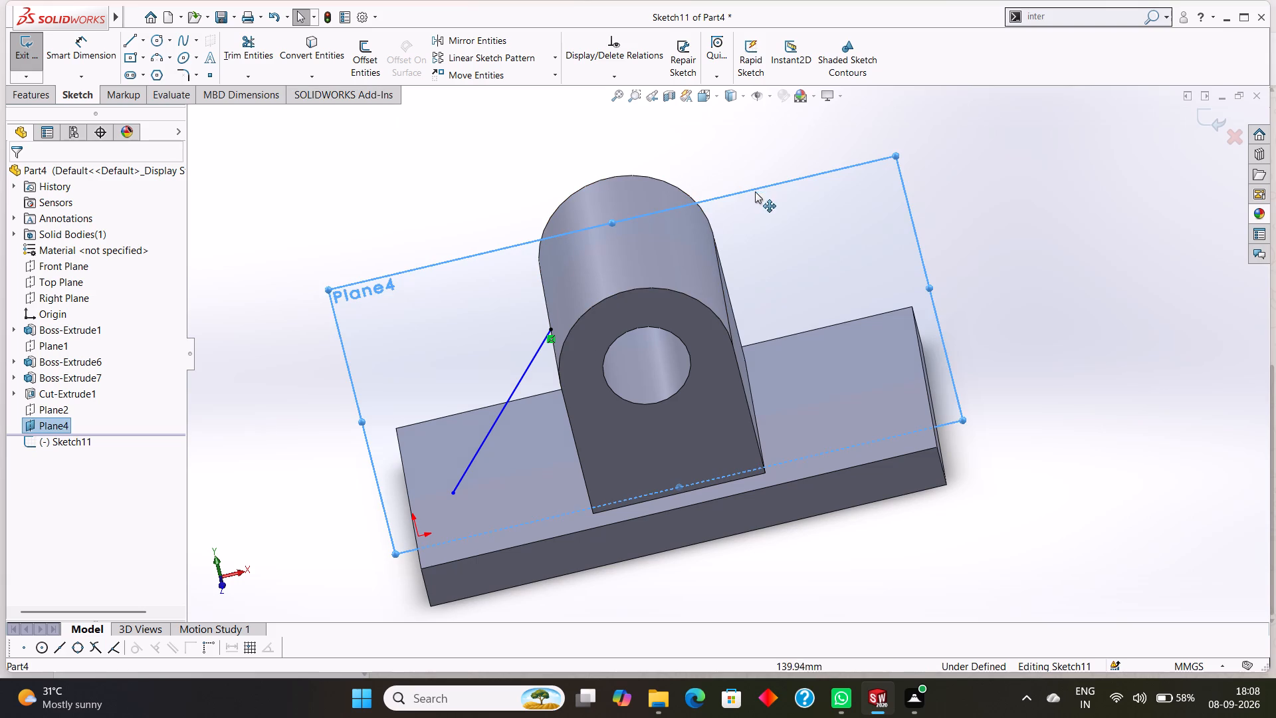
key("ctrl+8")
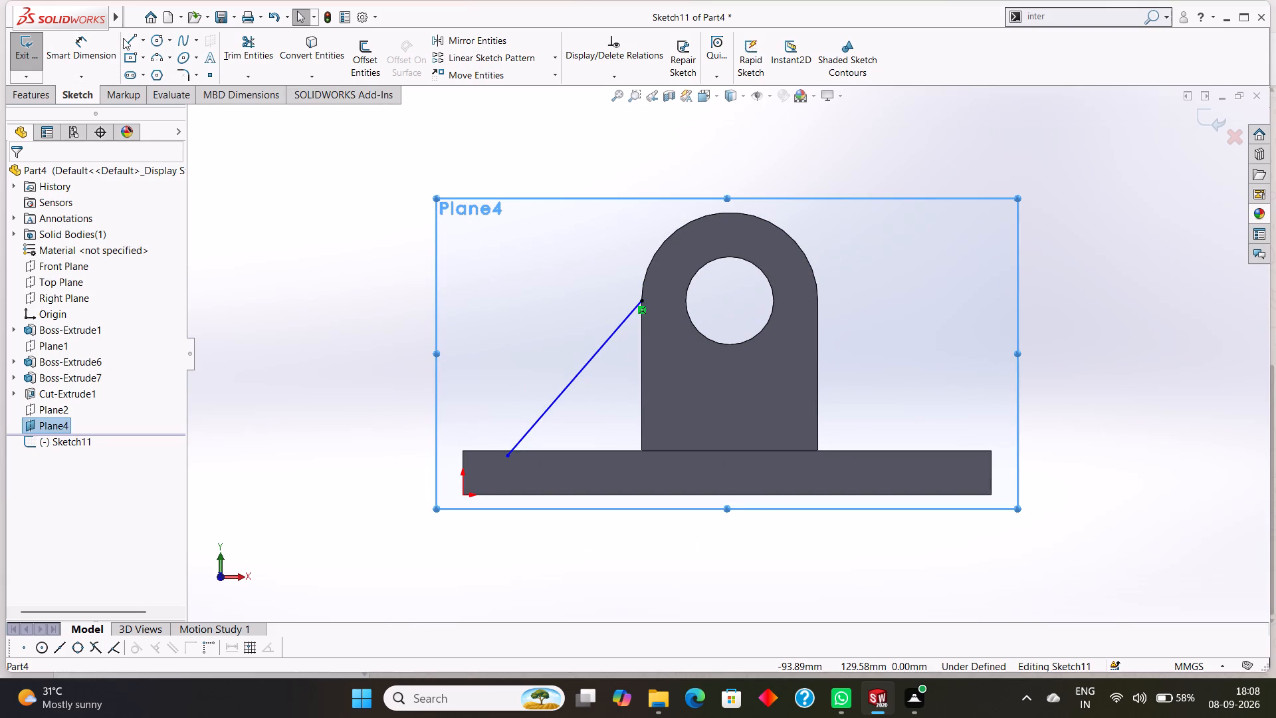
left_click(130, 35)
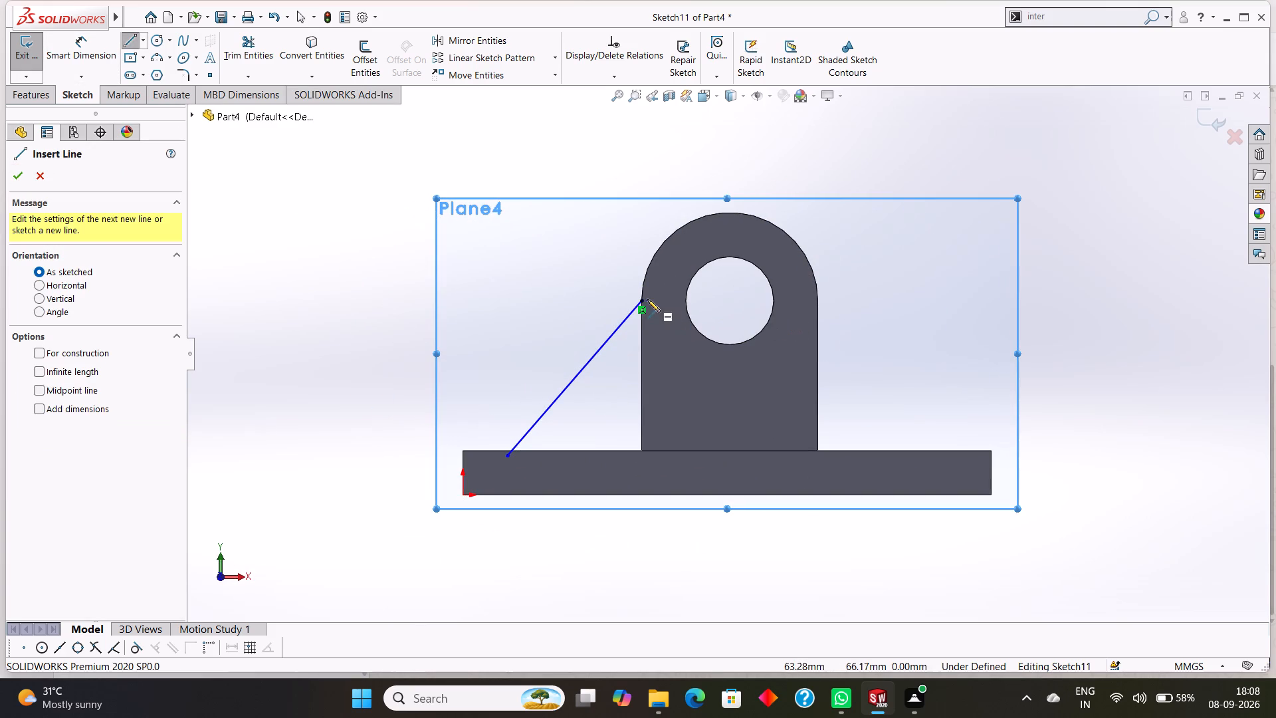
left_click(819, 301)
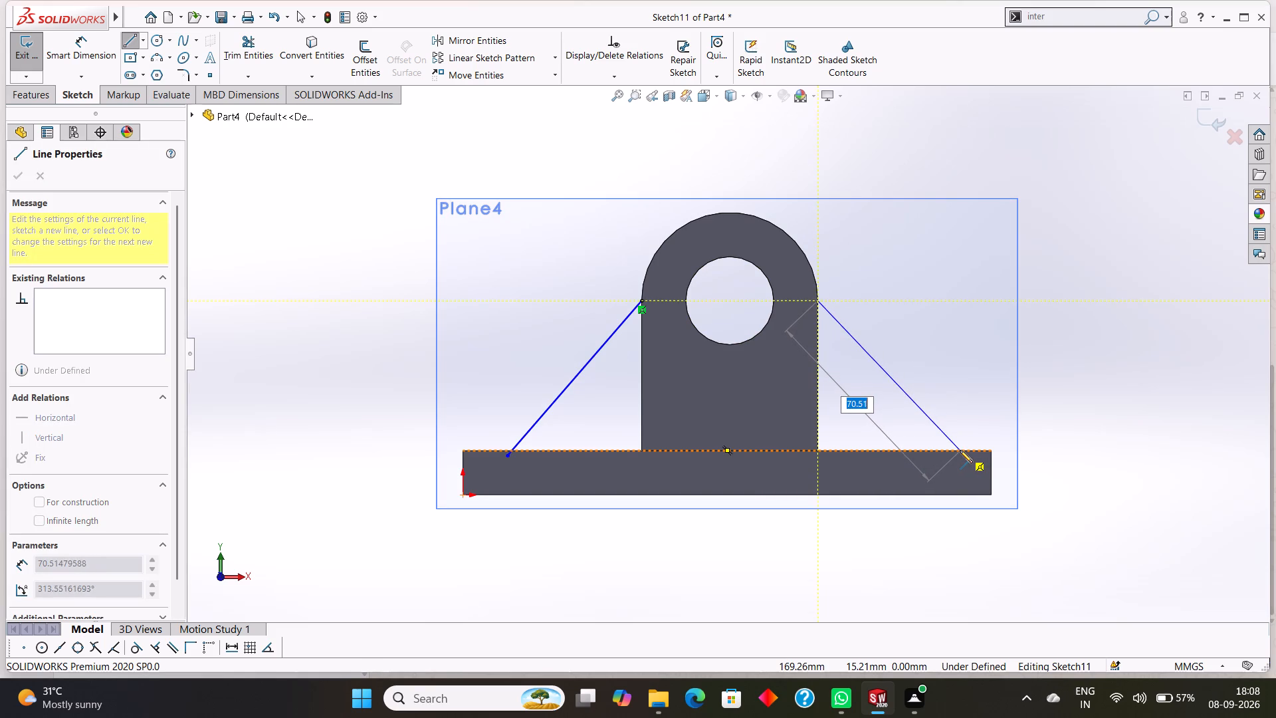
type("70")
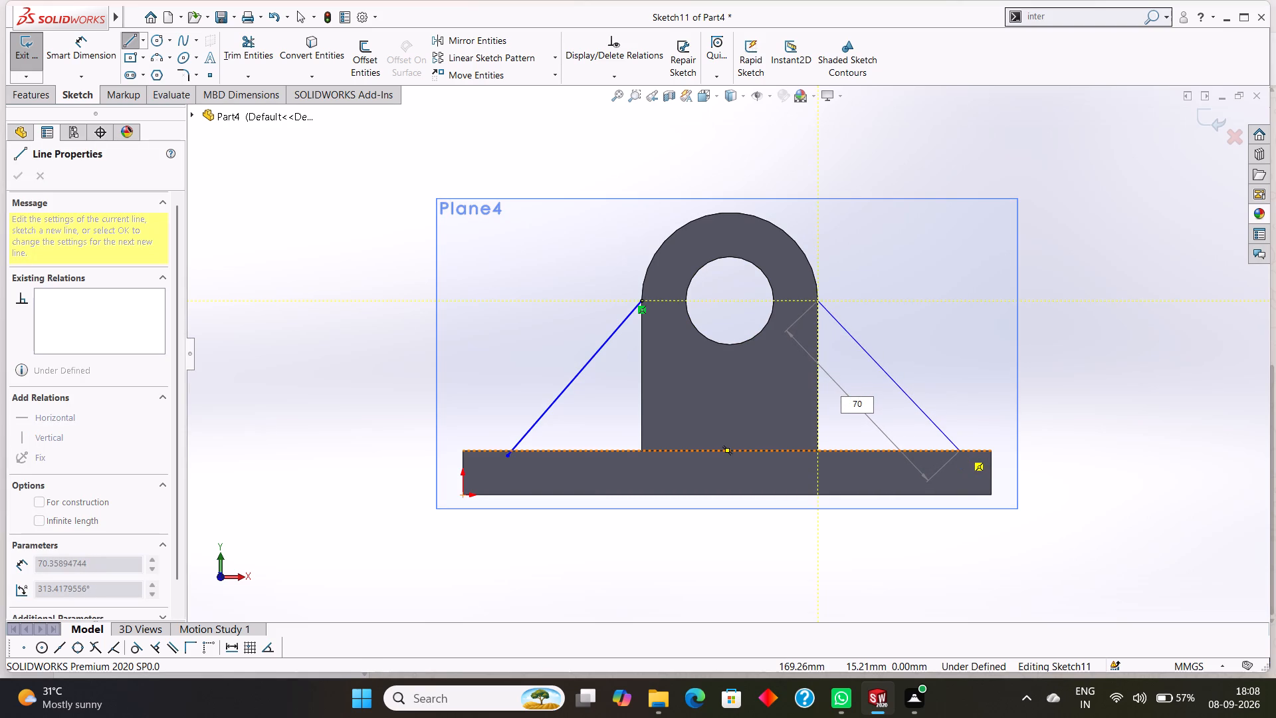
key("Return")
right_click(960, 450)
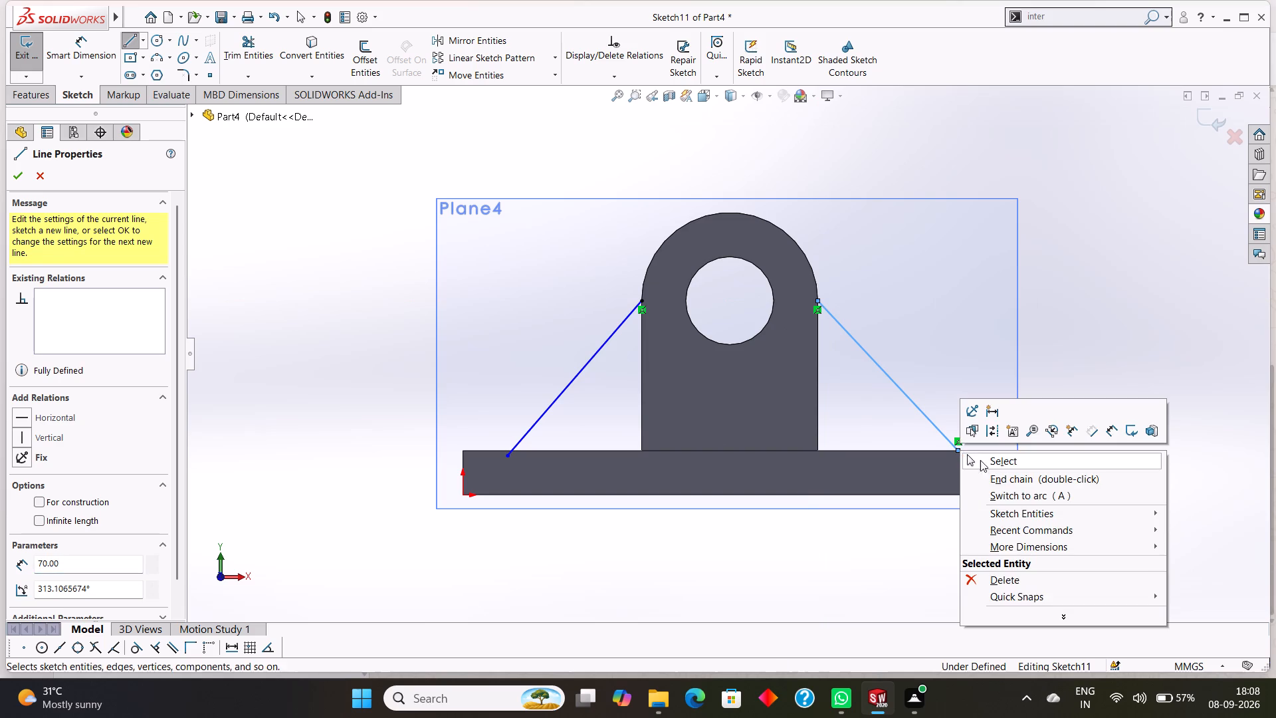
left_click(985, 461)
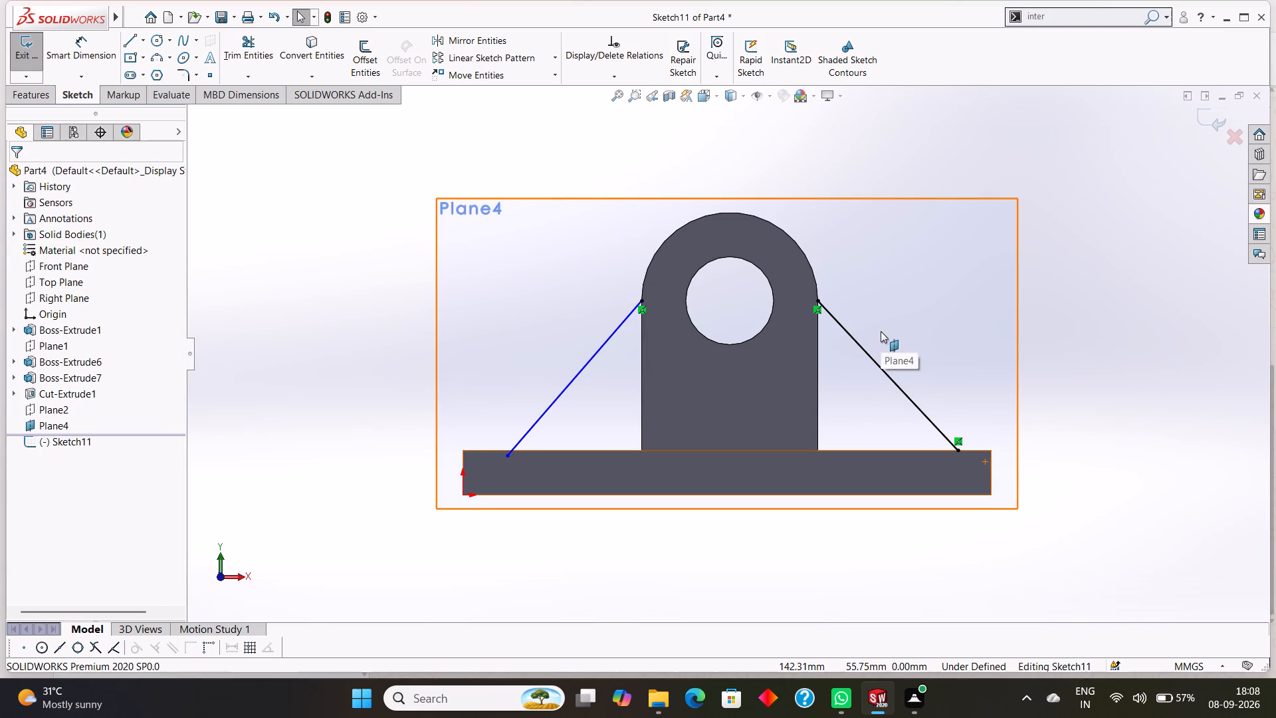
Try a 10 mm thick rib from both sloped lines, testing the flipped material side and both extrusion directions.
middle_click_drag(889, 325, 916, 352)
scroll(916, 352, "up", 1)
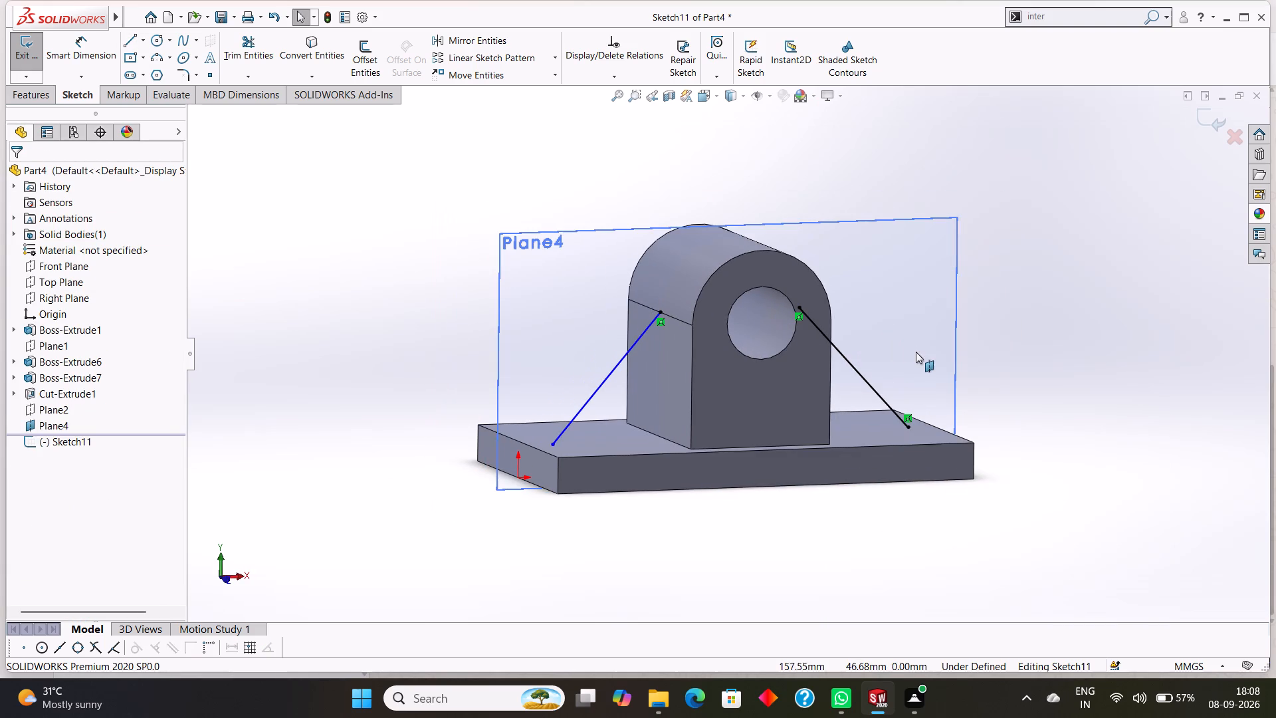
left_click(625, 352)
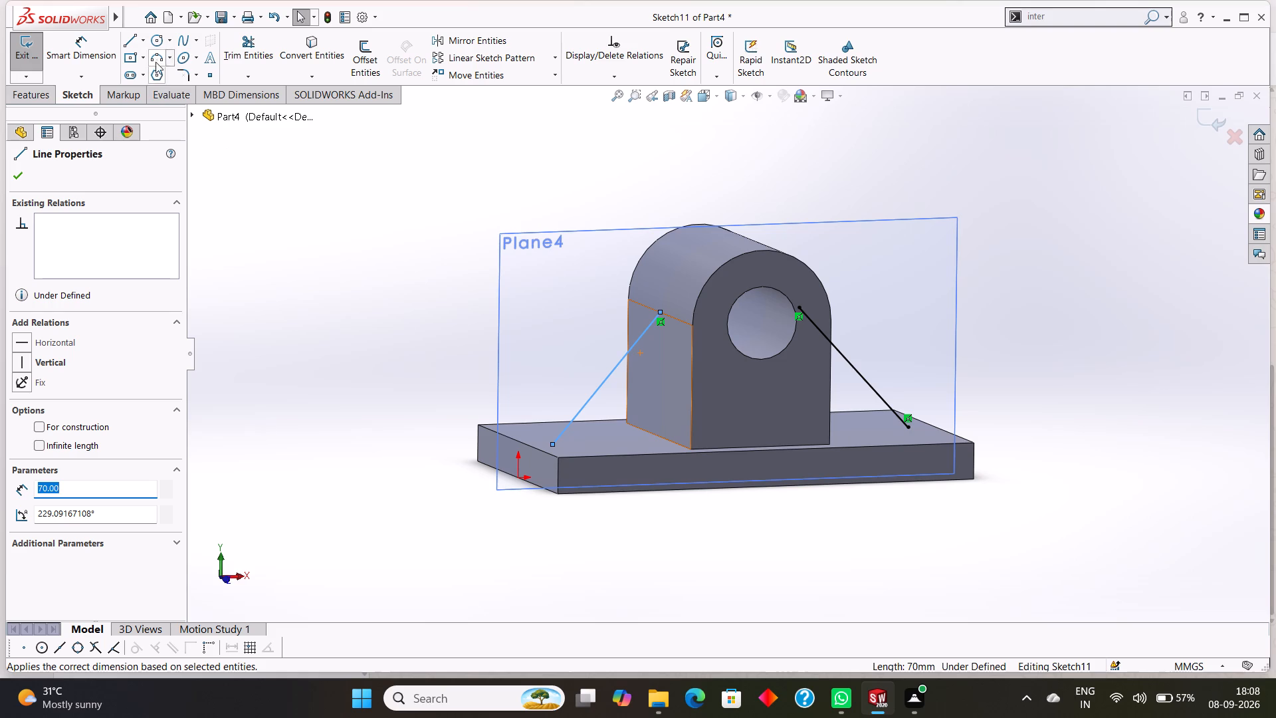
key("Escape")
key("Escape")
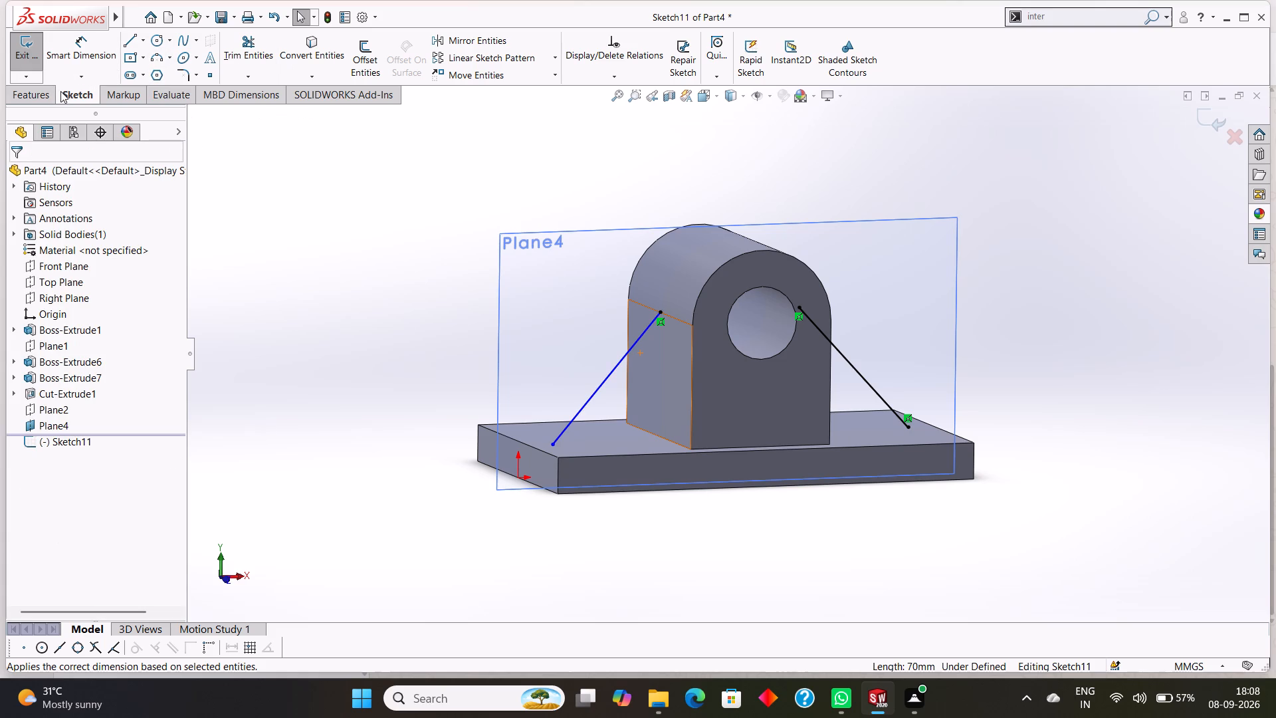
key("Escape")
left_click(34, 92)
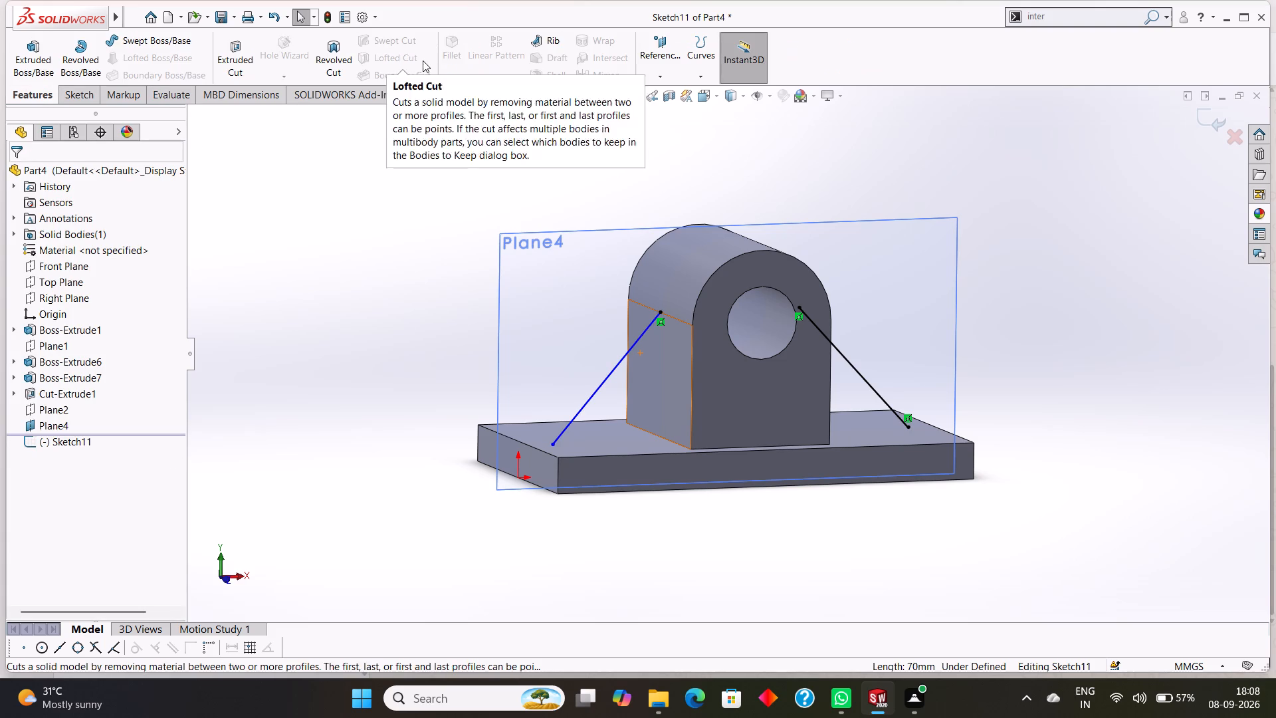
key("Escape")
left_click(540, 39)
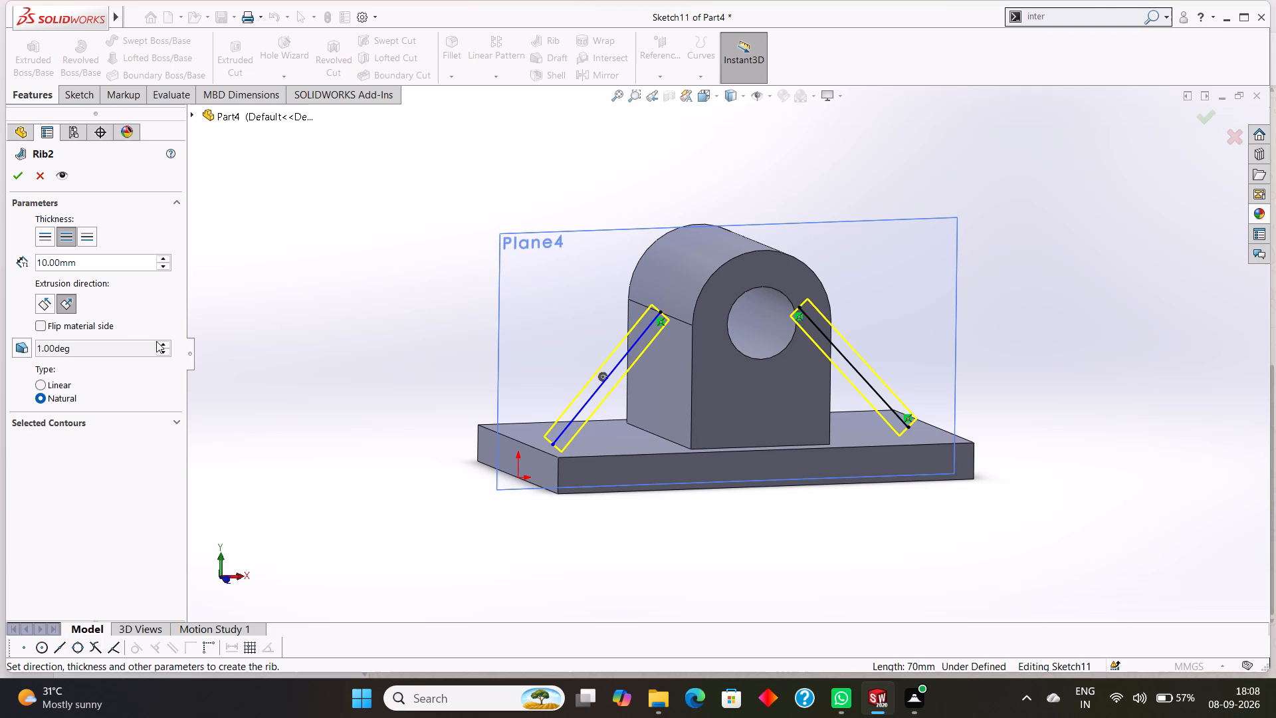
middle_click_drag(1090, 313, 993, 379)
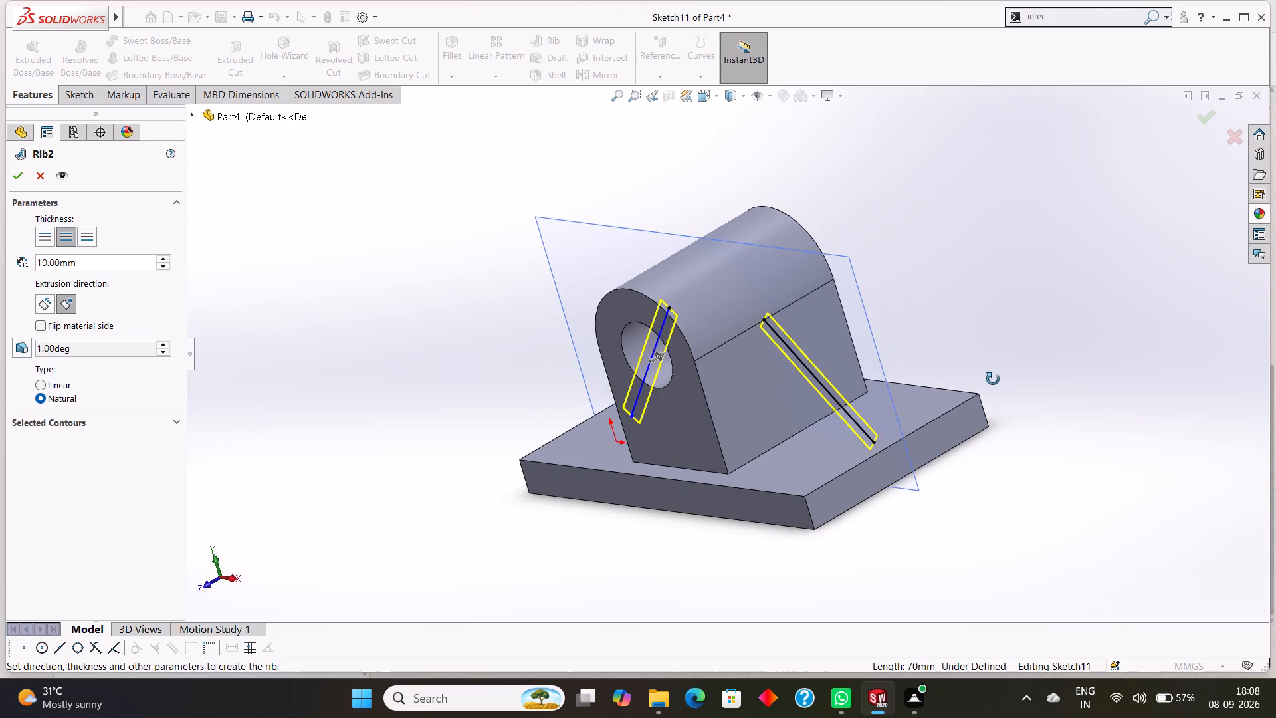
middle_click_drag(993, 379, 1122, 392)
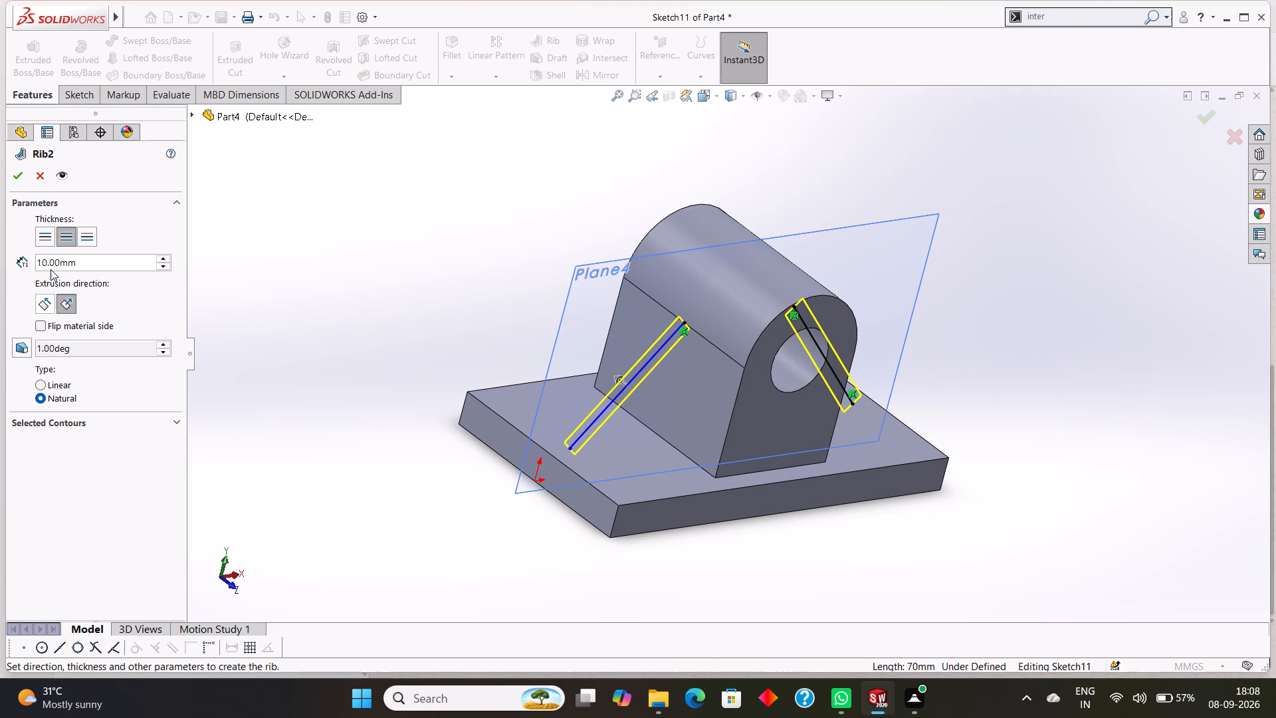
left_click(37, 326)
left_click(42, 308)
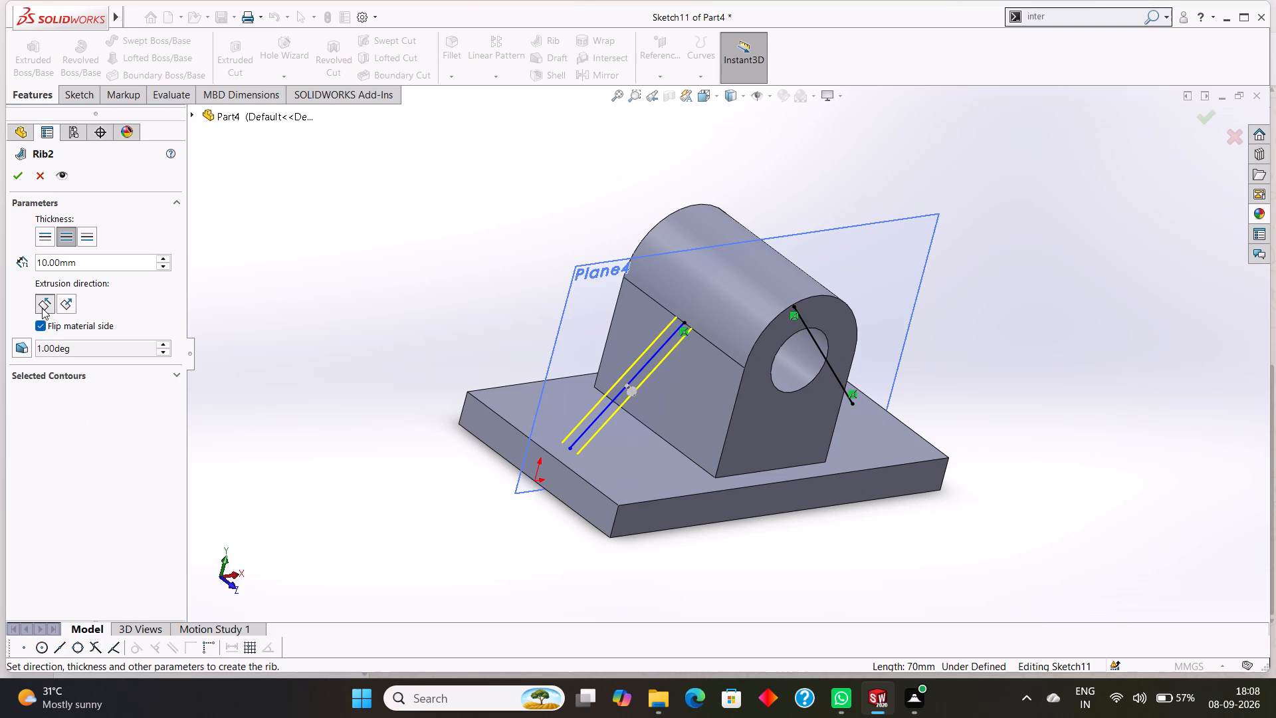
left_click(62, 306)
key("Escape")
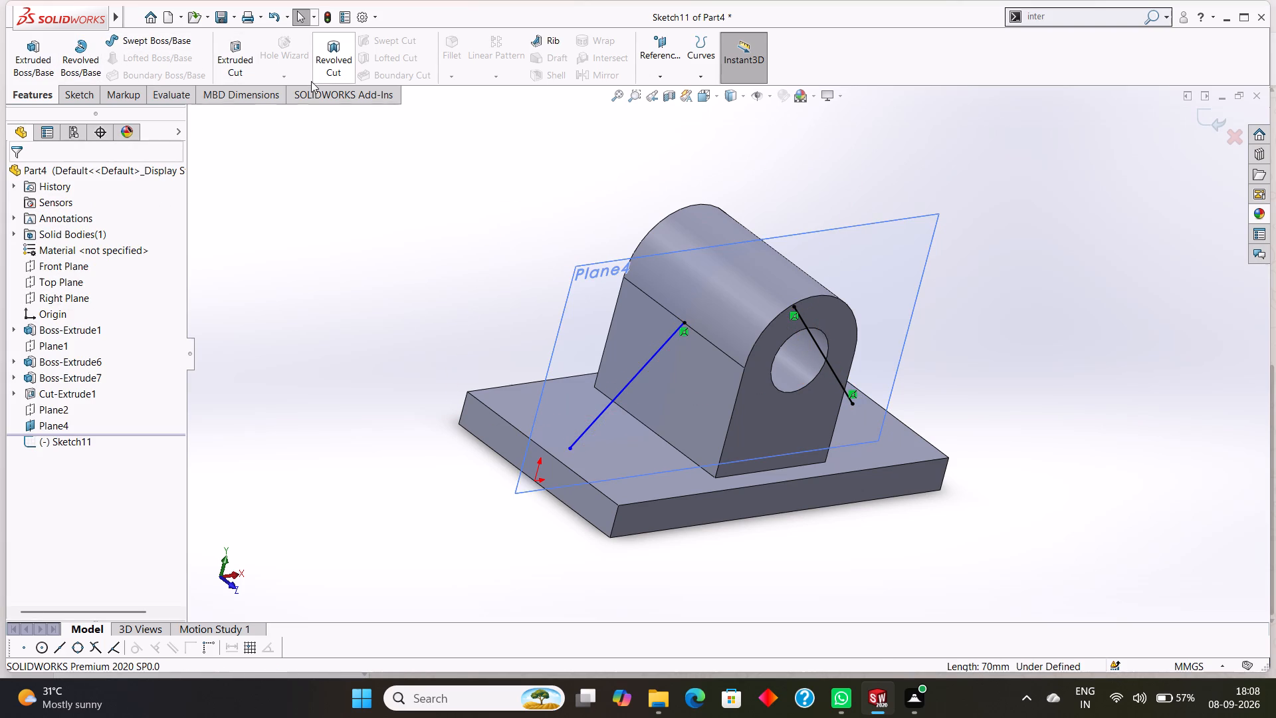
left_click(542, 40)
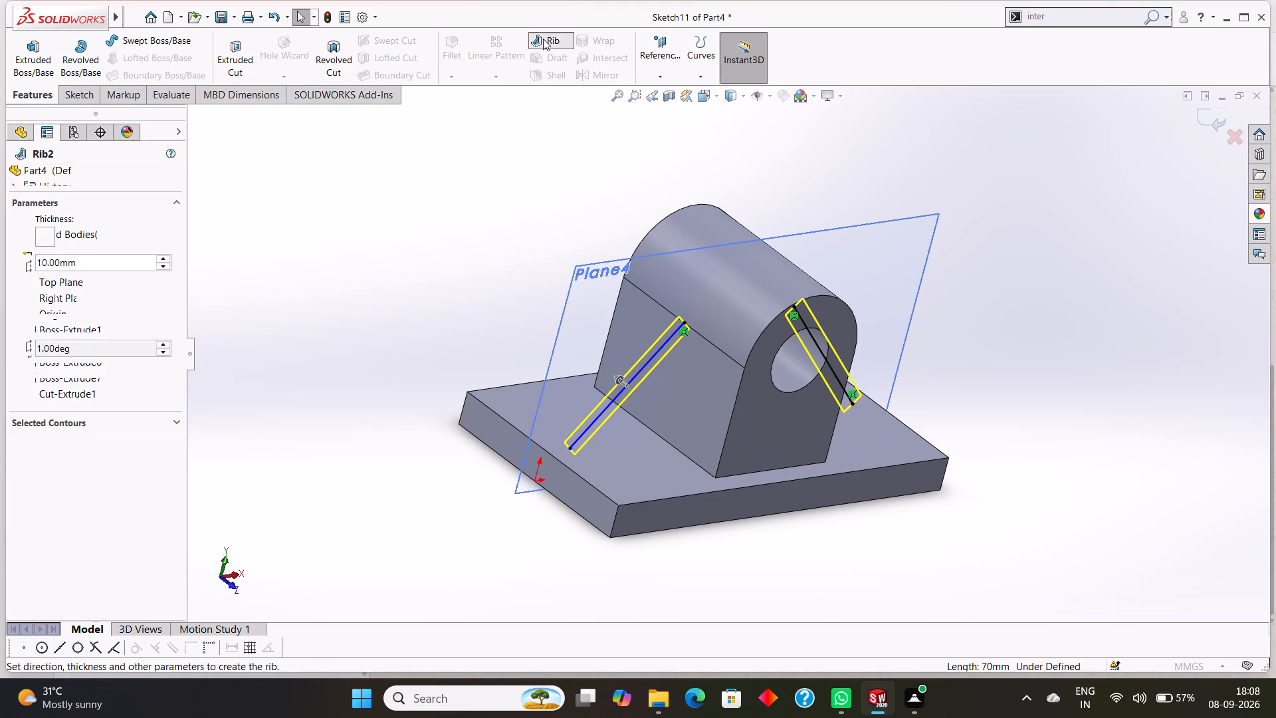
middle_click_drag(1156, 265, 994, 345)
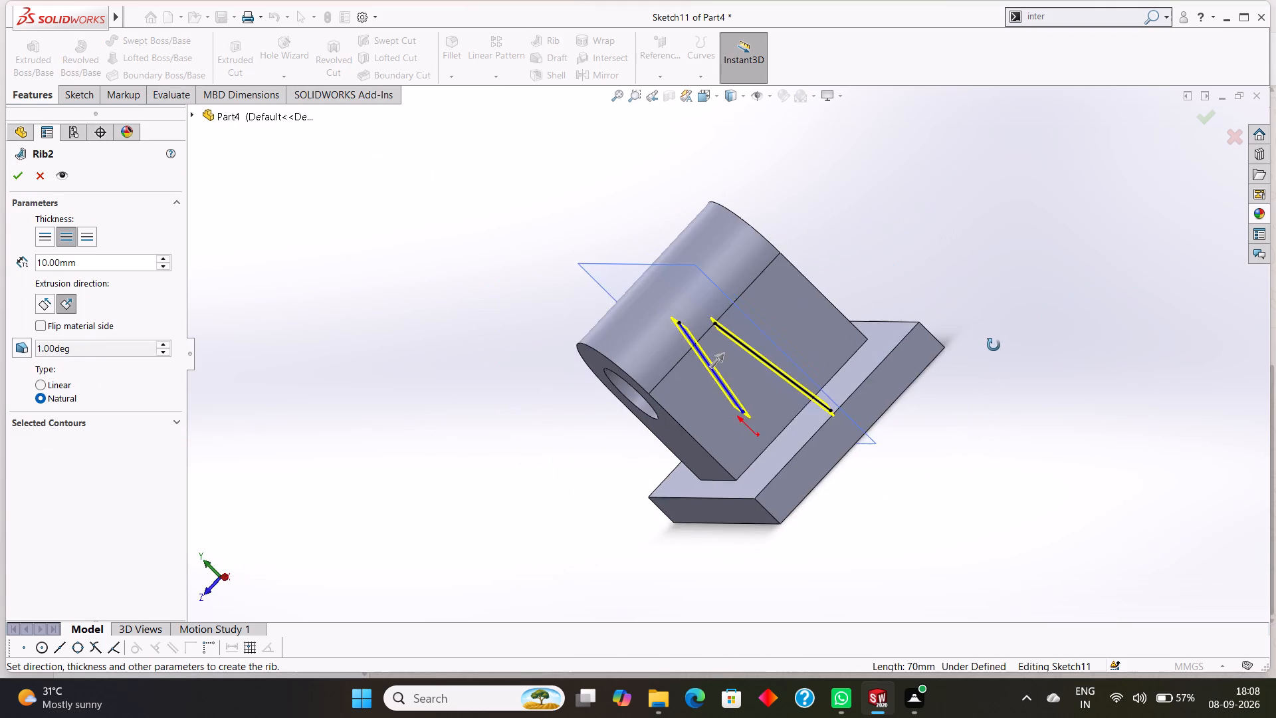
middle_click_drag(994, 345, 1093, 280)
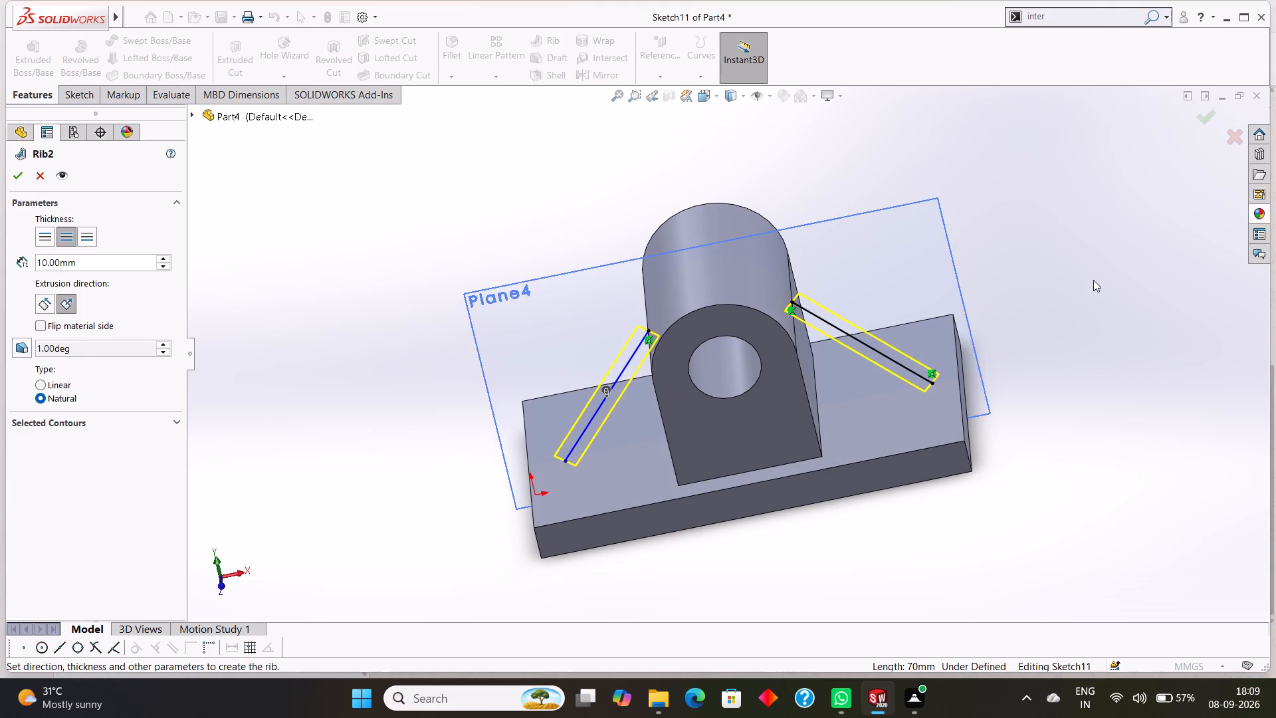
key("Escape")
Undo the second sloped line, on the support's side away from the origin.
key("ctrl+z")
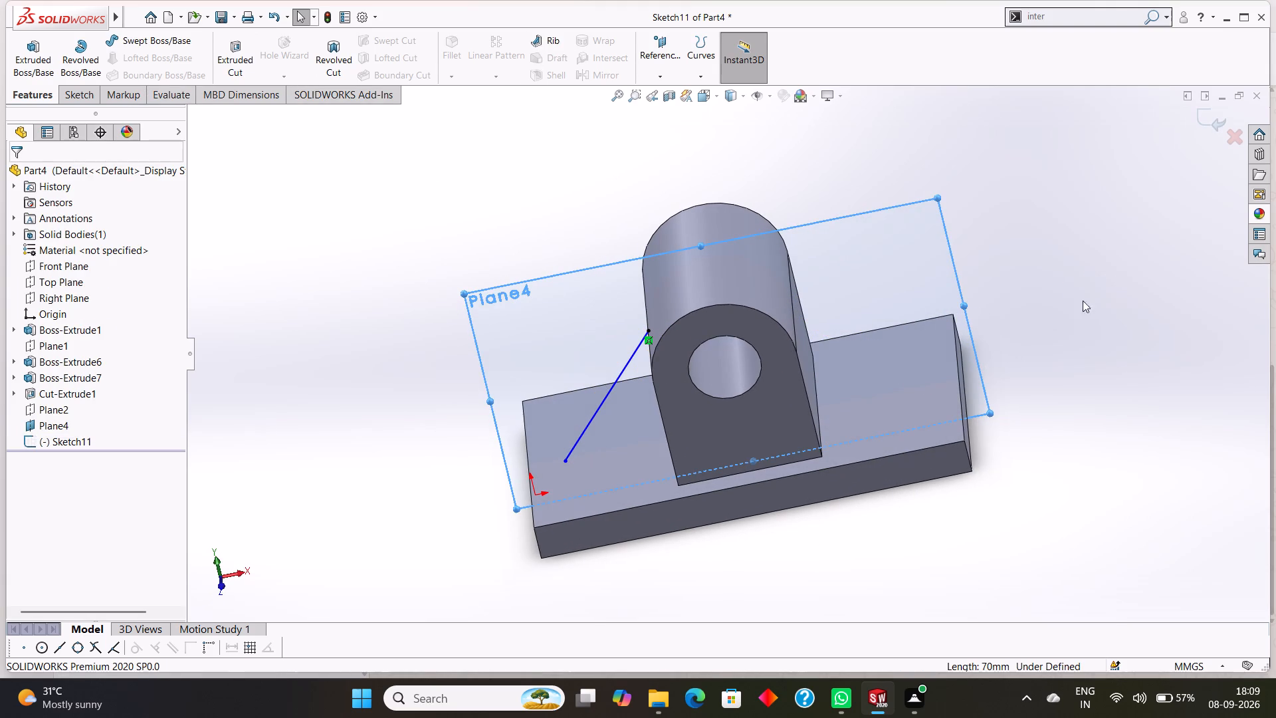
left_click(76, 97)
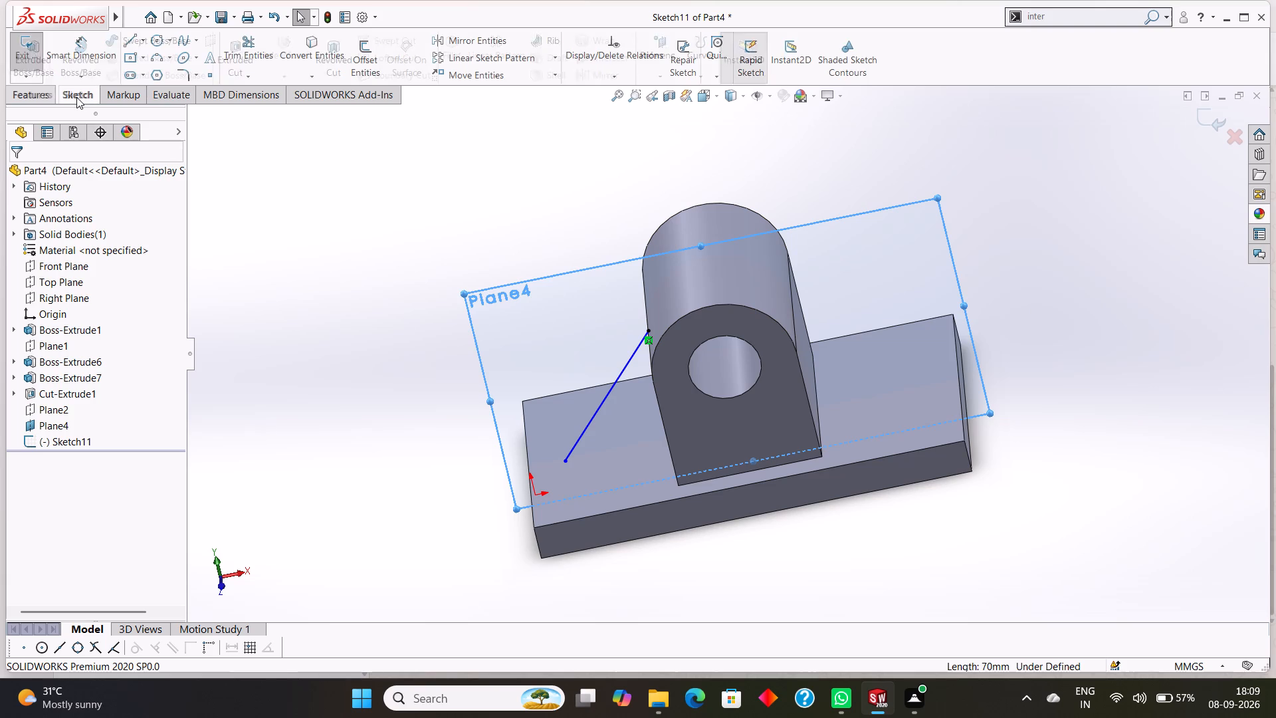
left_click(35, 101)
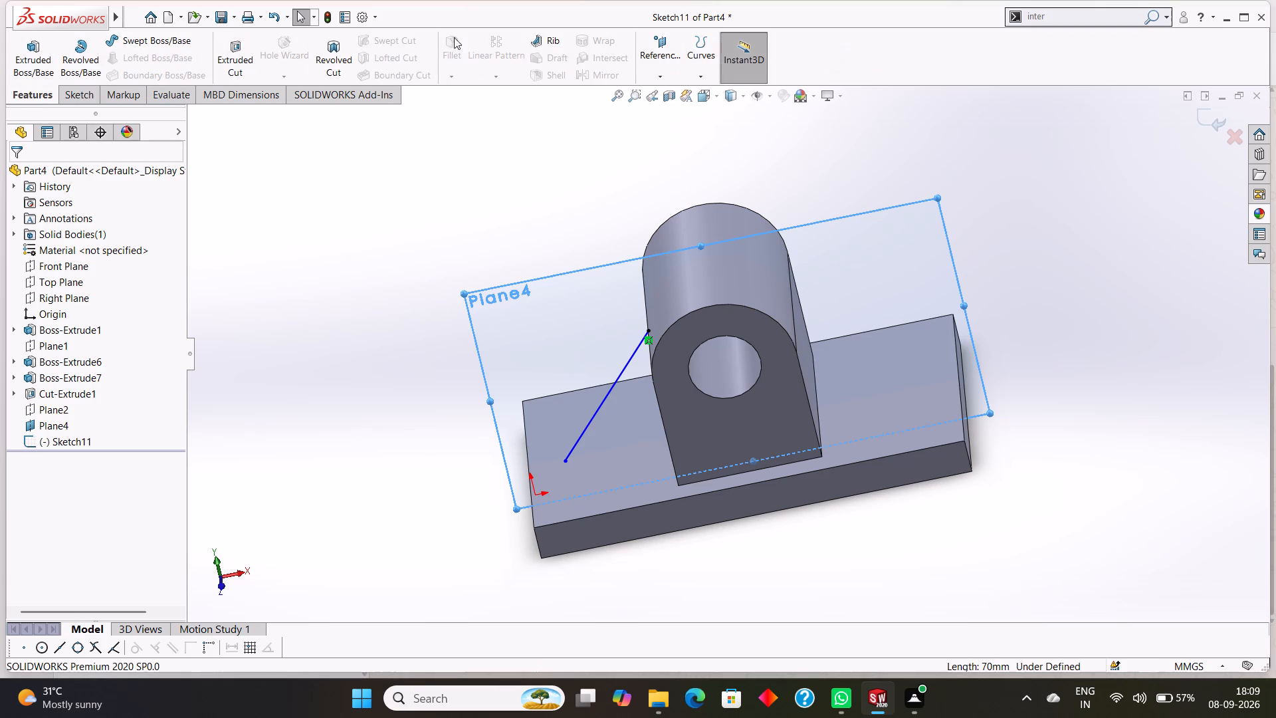
Create a 10 mm thick rib from the origin-side sloped line, with the material side flipped towards the support.
left_click(552, 39)
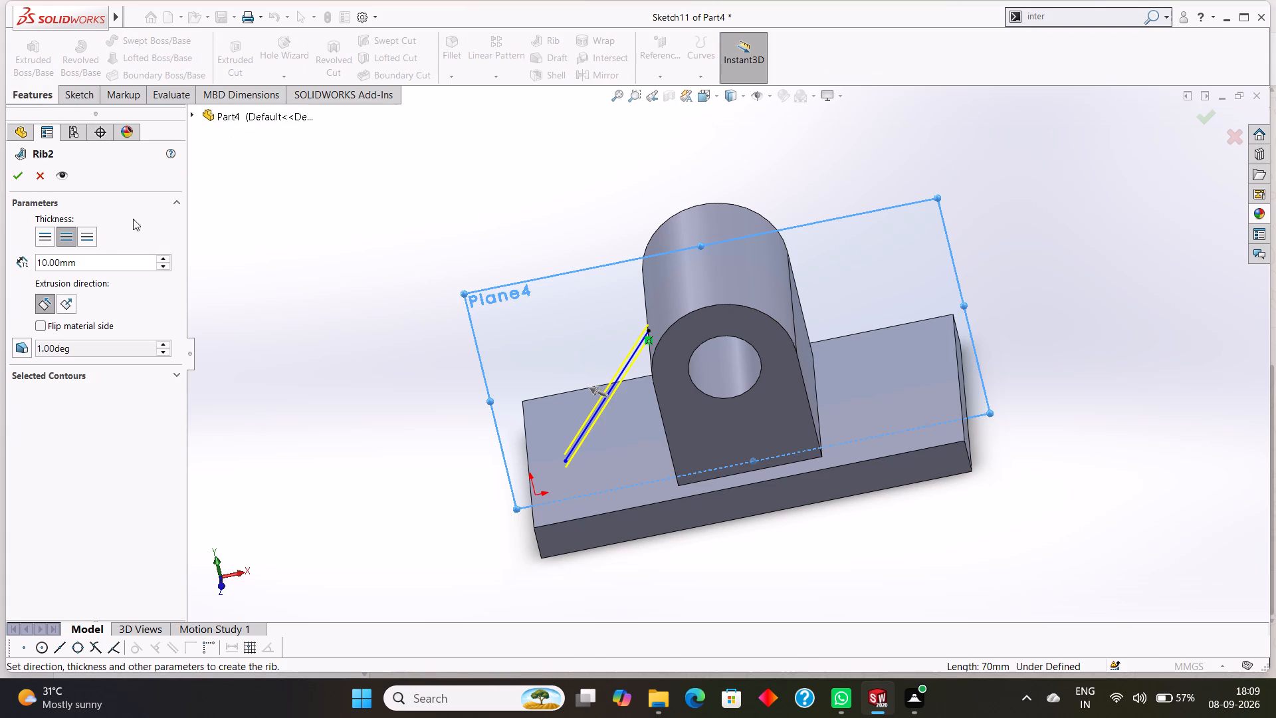
left_click(41, 326)
left_click(21, 178)
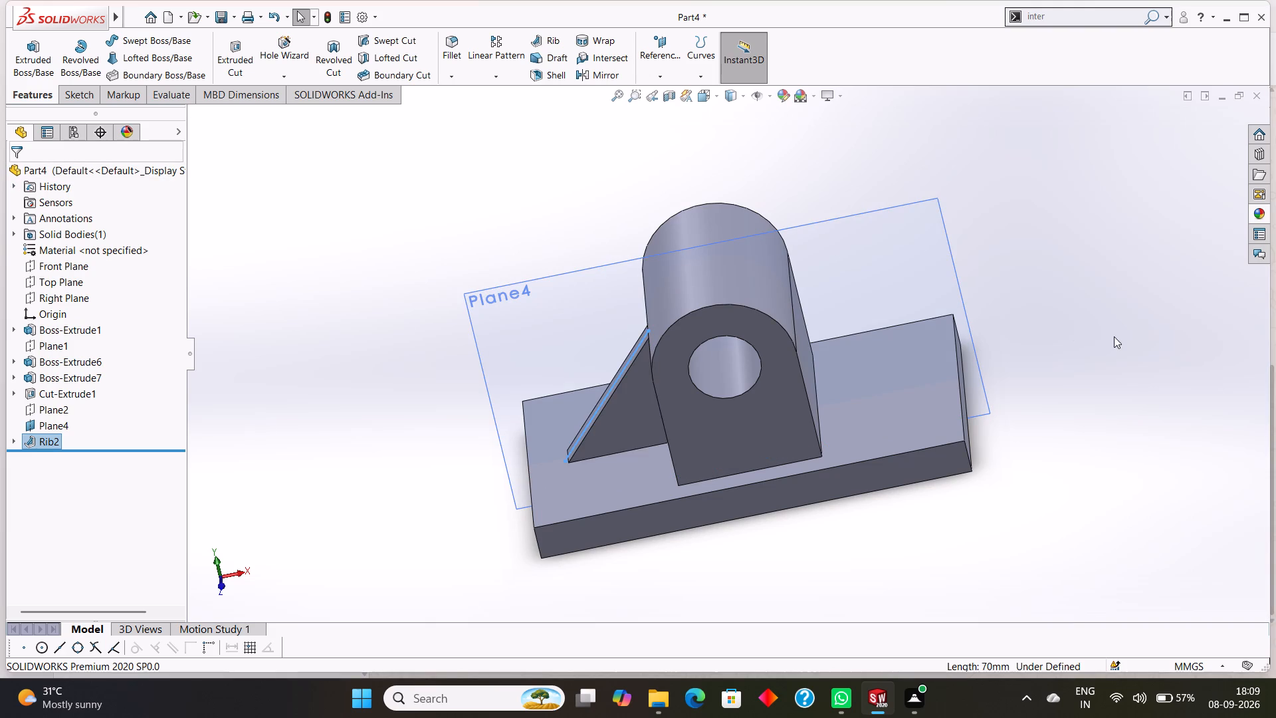
On Plane4, sketch a 70 mm line sloping from the support's arc-side junction down to the base plate, on the side away from the origin.
left_click(903, 203)
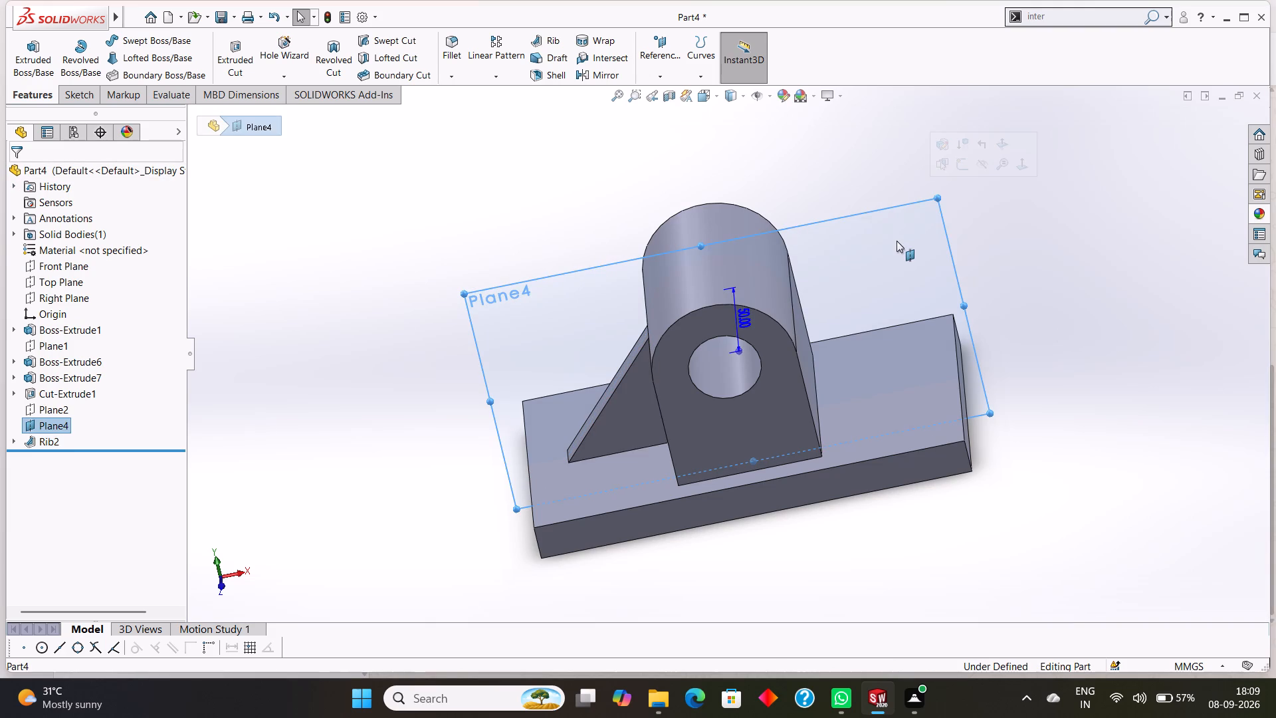
key("ctrl+8")
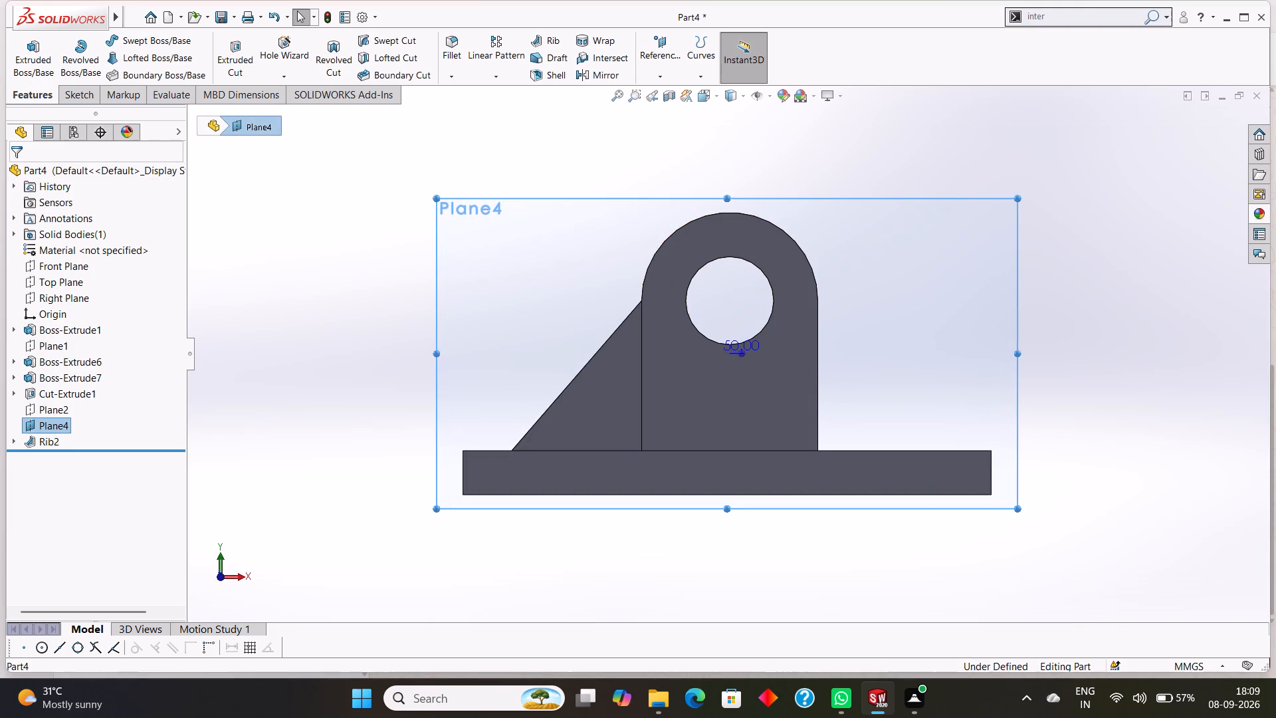
left_click(82, 90)
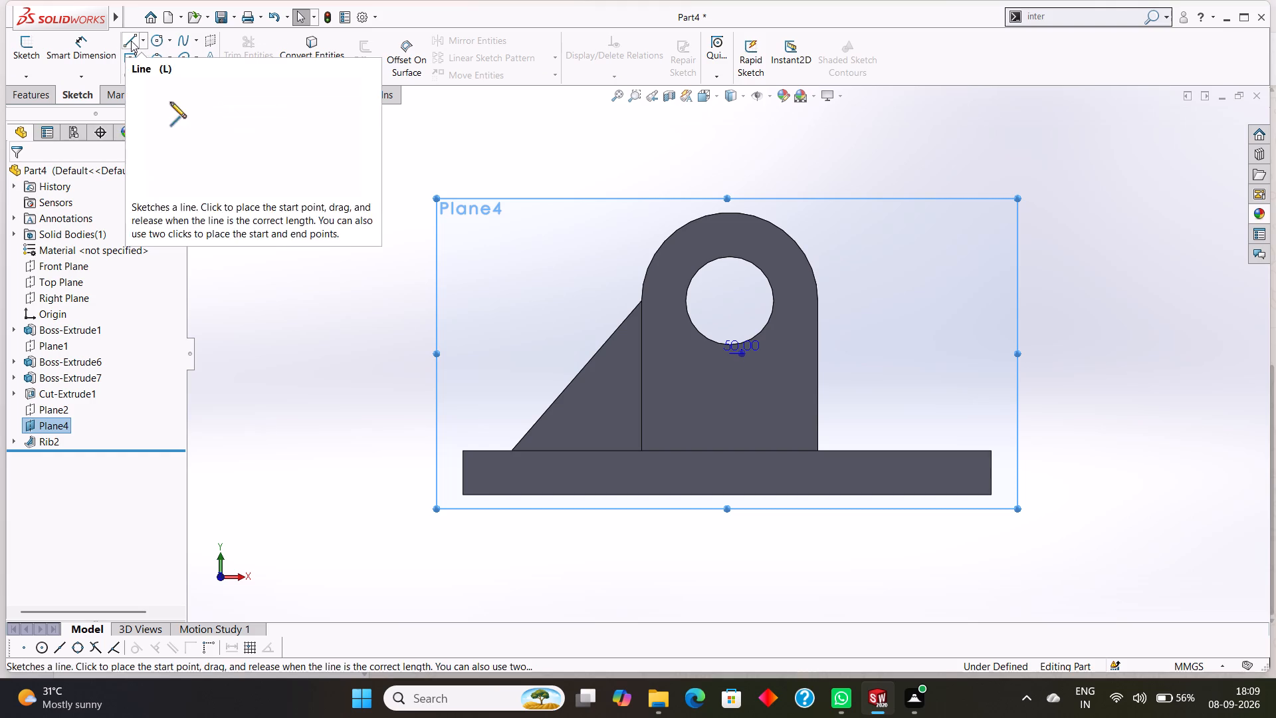
left_click(131, 41)
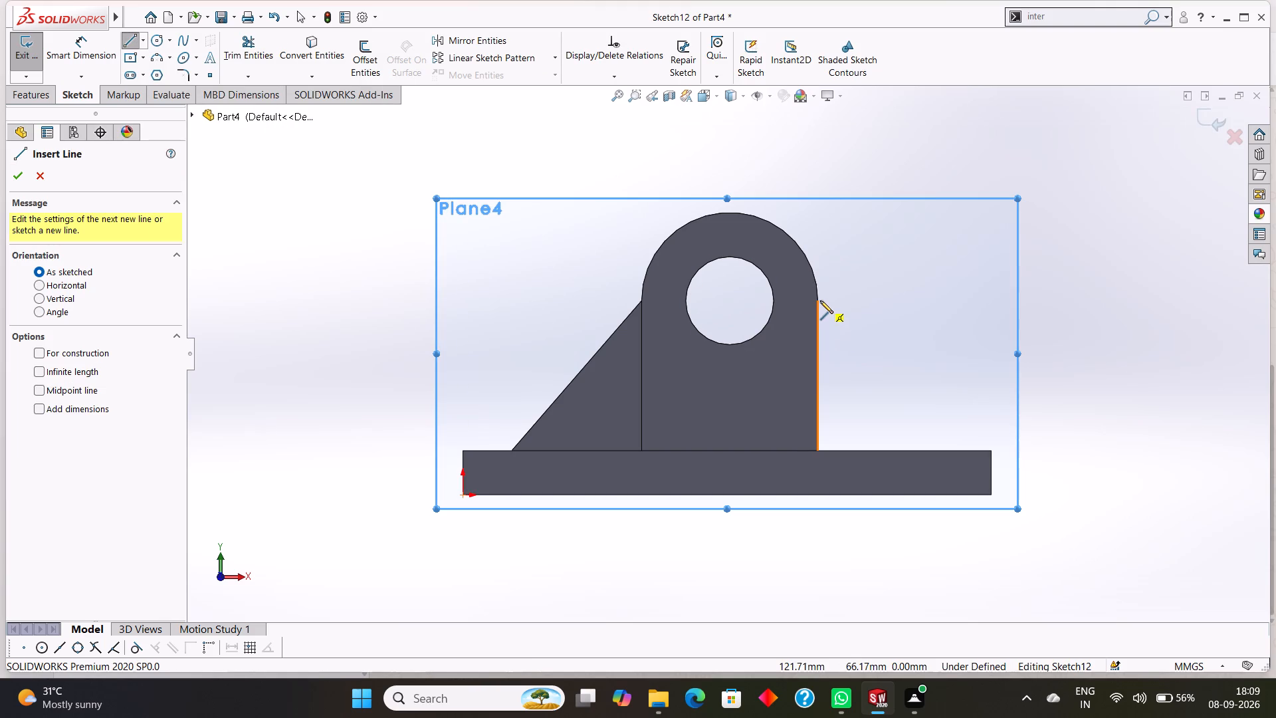
left_click(816, 300)
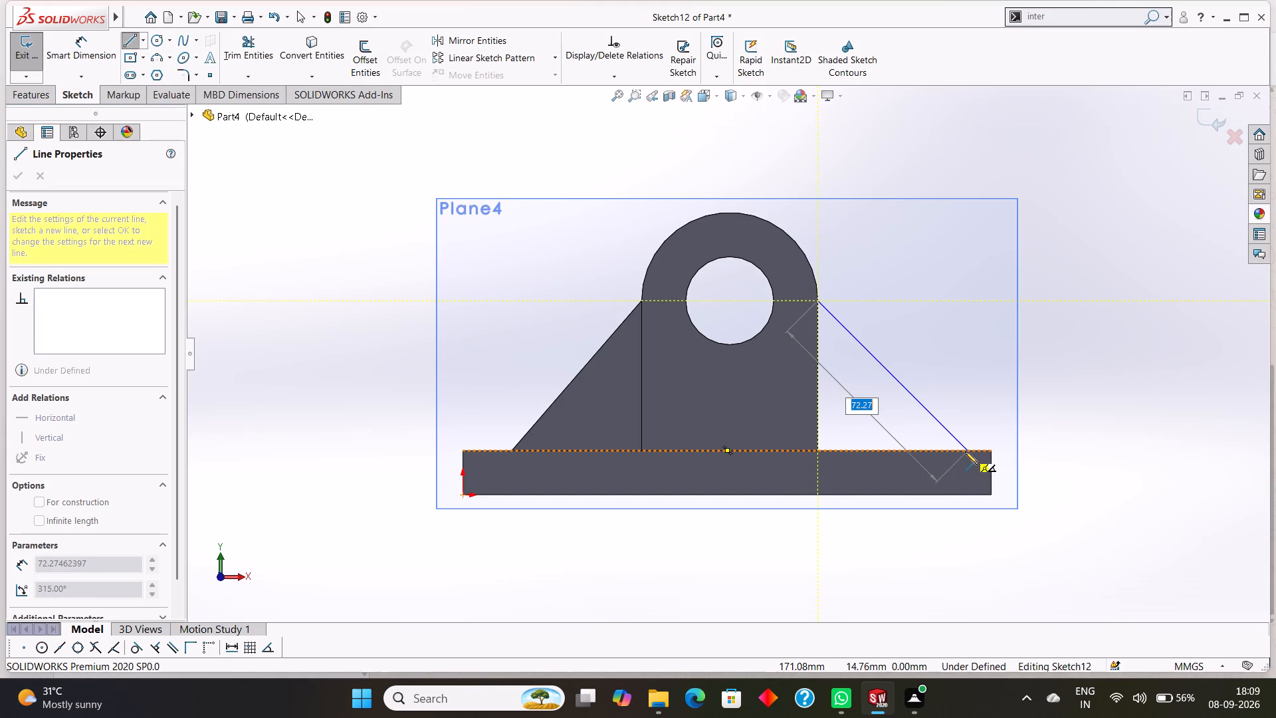
type("70")
key("Return")
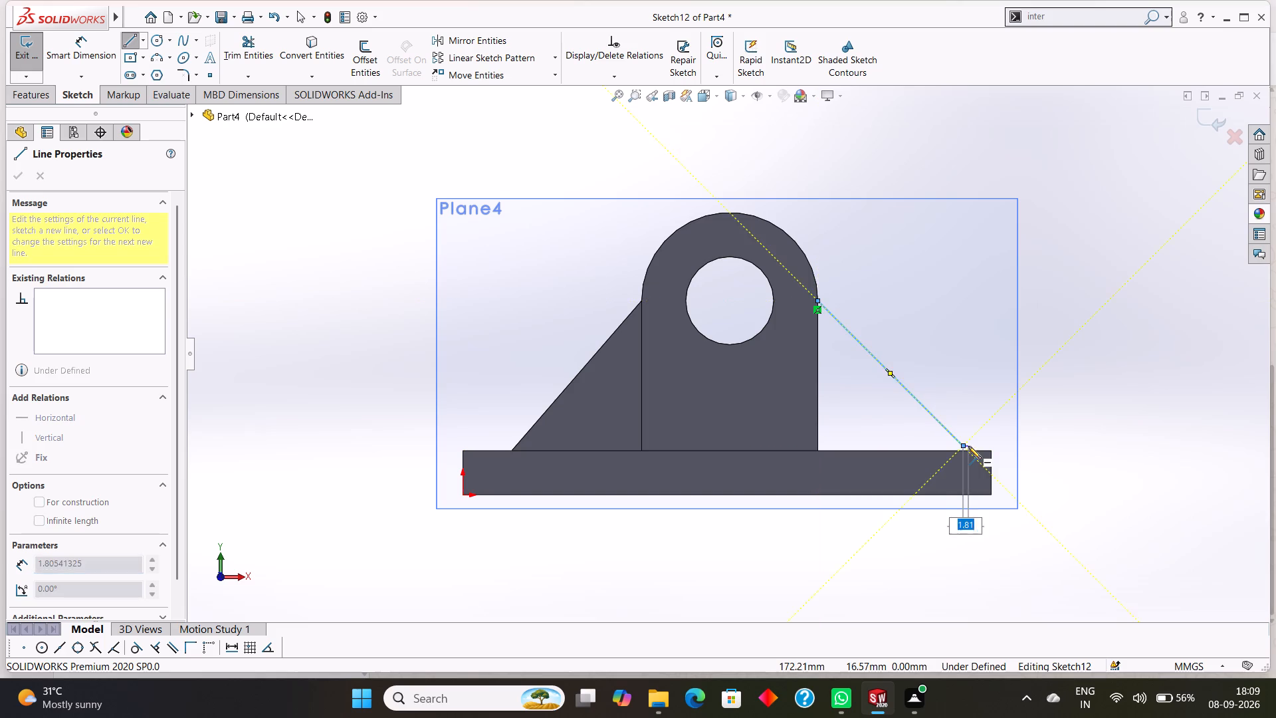
middle_click_drag(976, 418, 980, 480)
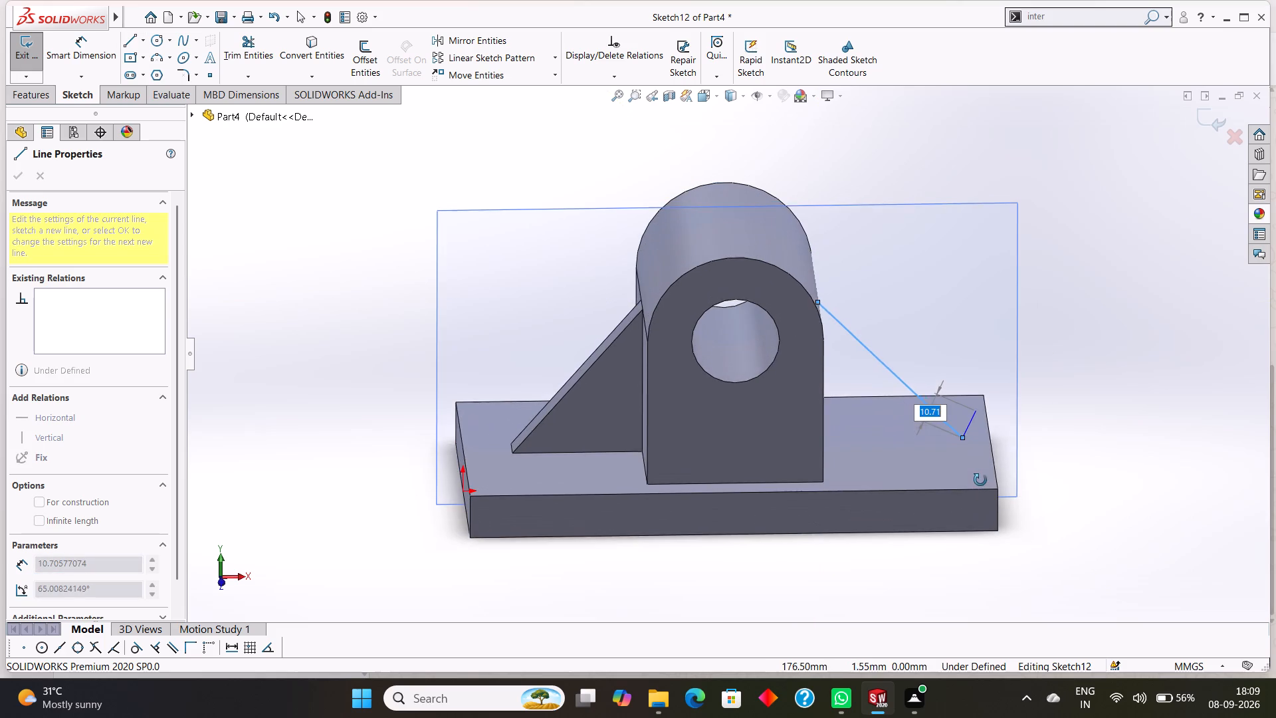
middle_click_drag(980, 480, 978, 486)
right_click(990, 479)
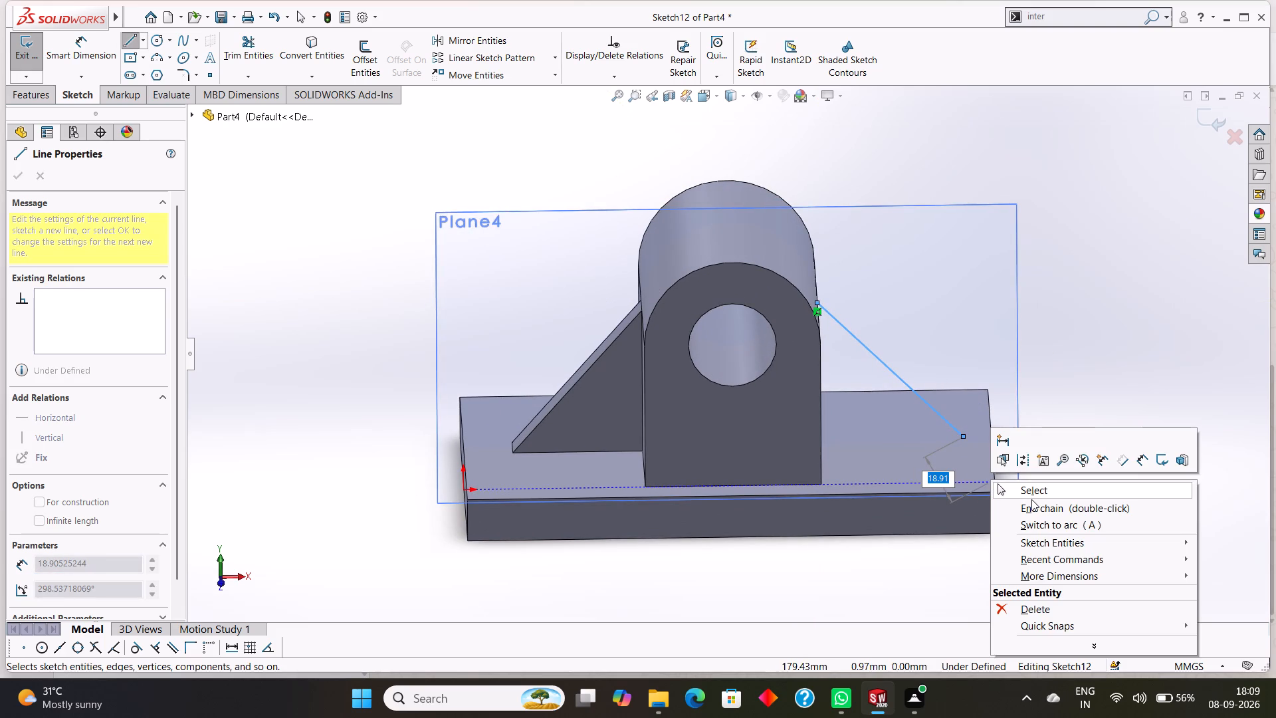
left_click(1035, 494)
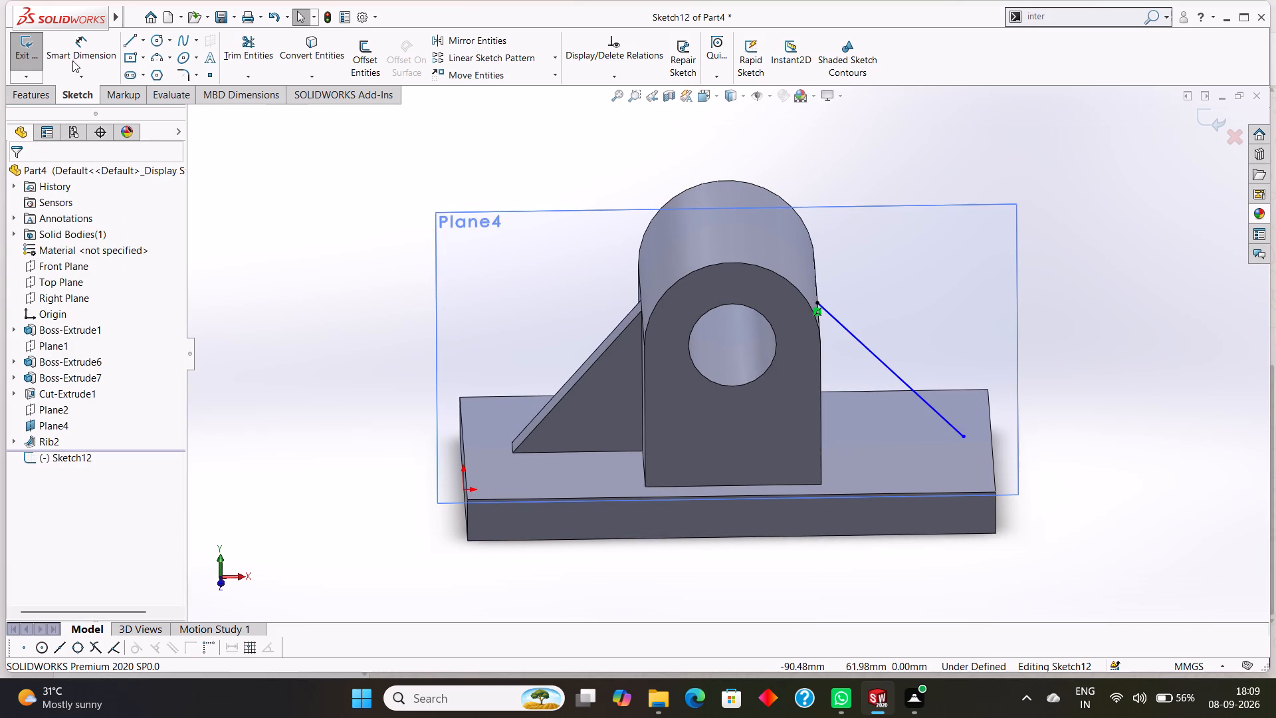
Create a 10 mm thick rib from the new sloped line, on the support's side away from the origin.
left_click(39, 93)
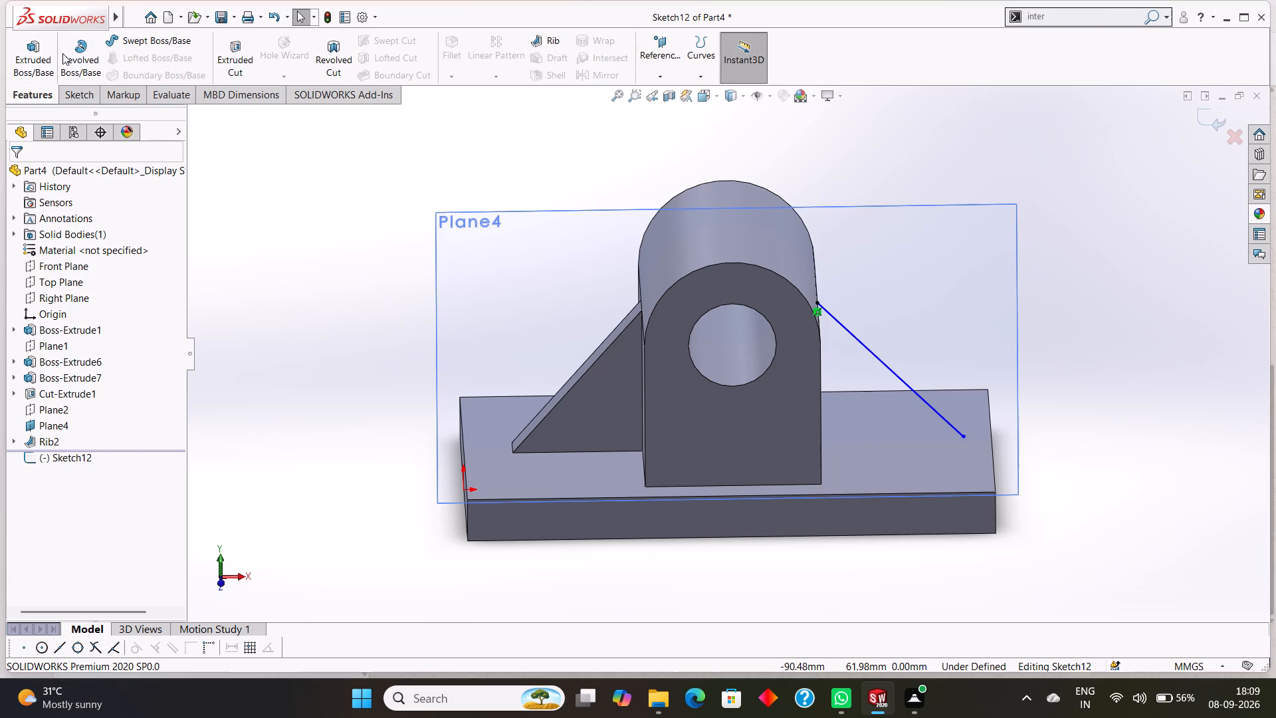
left_click(560, 41)
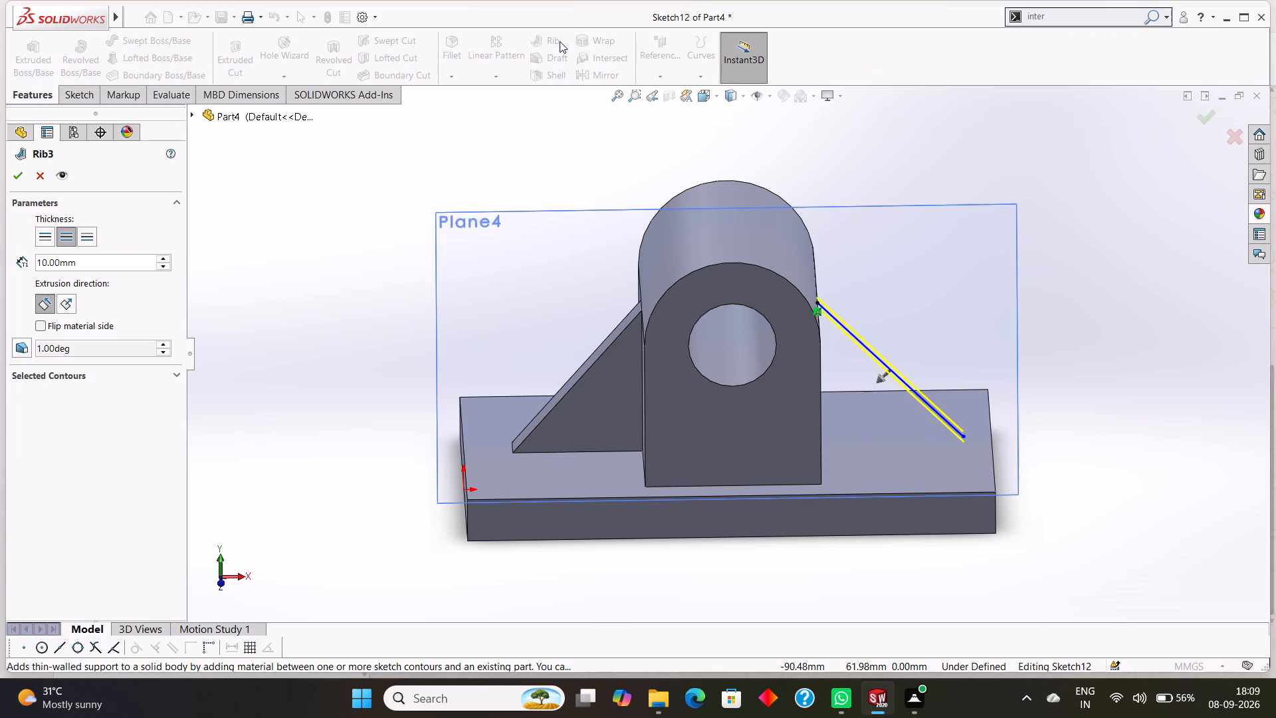
left_click(13, 182)
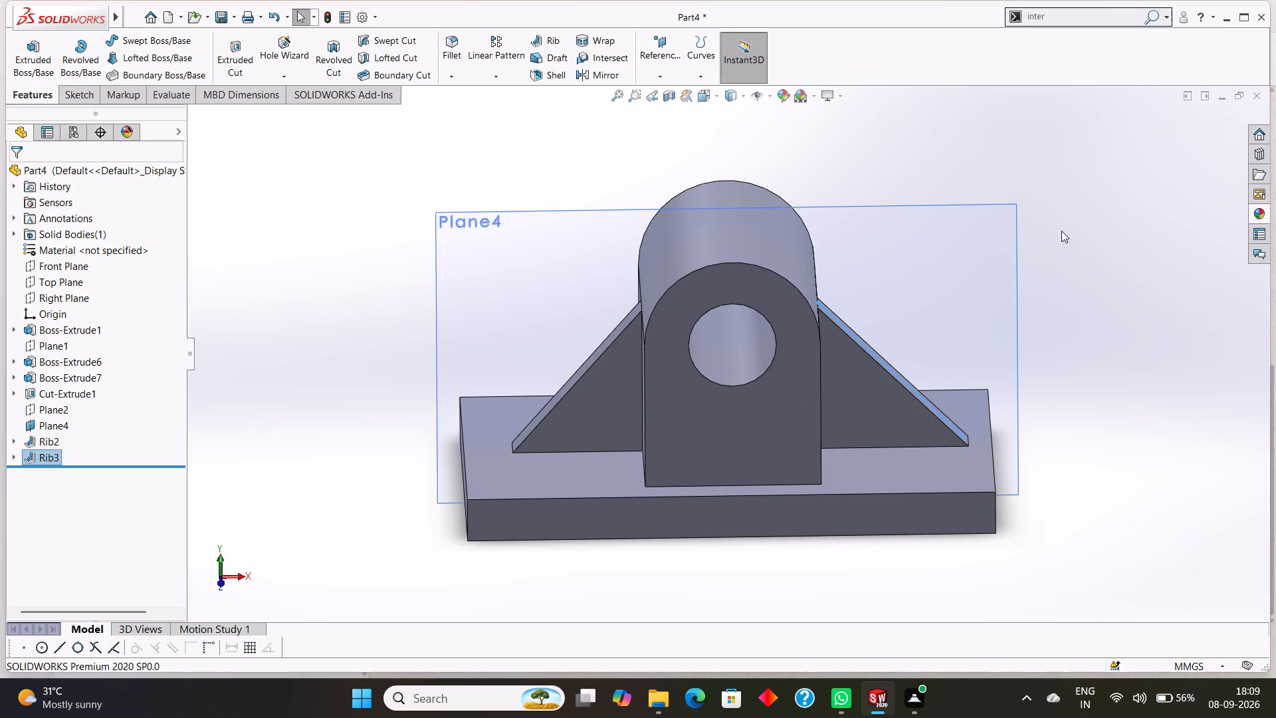
Hide Plane4.
left_click(1079, 201)
right_click(1002, 202)
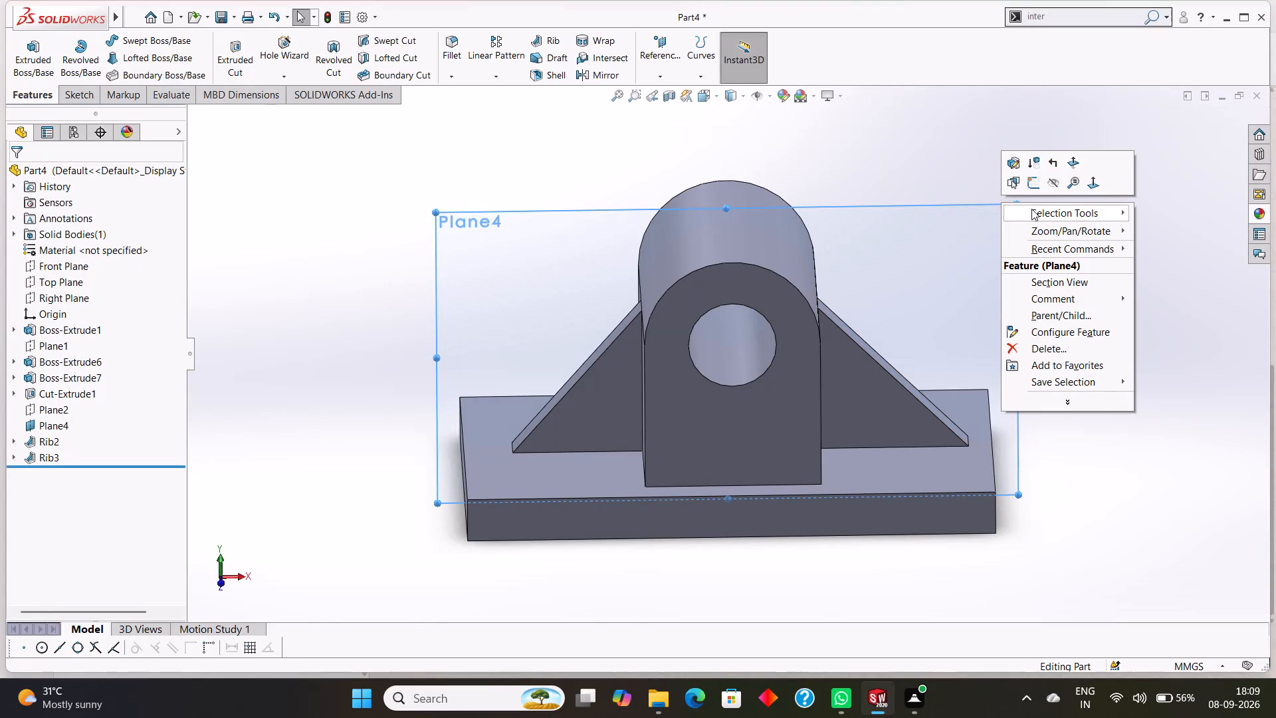
left_click(1048, 185)
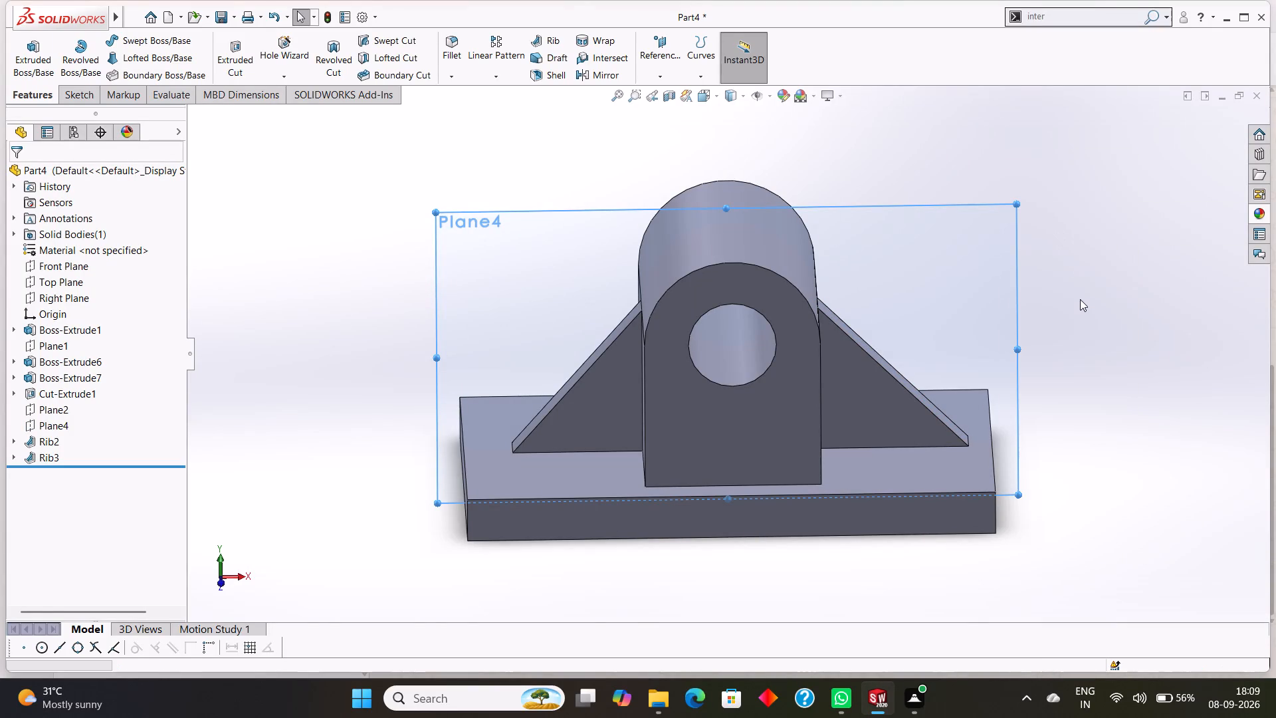
Examine both ribs and their junctions with the support and base plate from several angles.
middle_click_drag(1084, 313, 1086, 324)
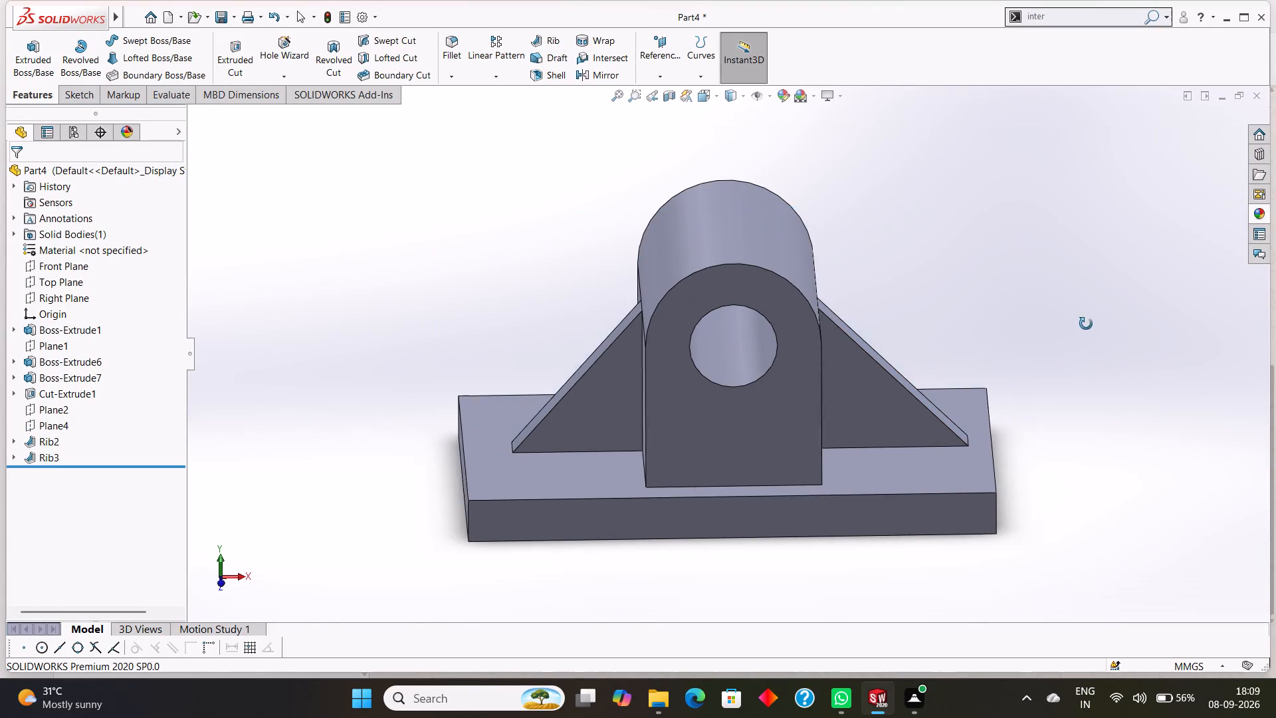
middle_click_drag(1086, 324, 1057, 499)
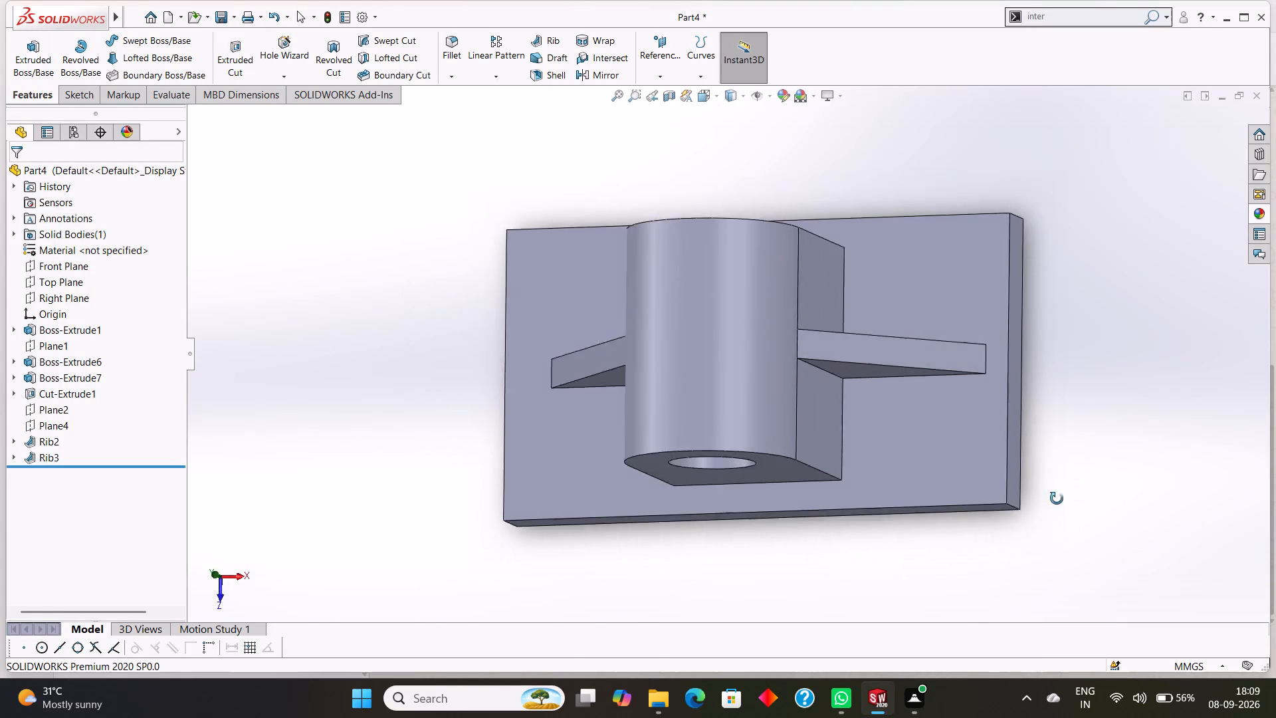
middle_click_drag(1057, 499, 1122, 289)
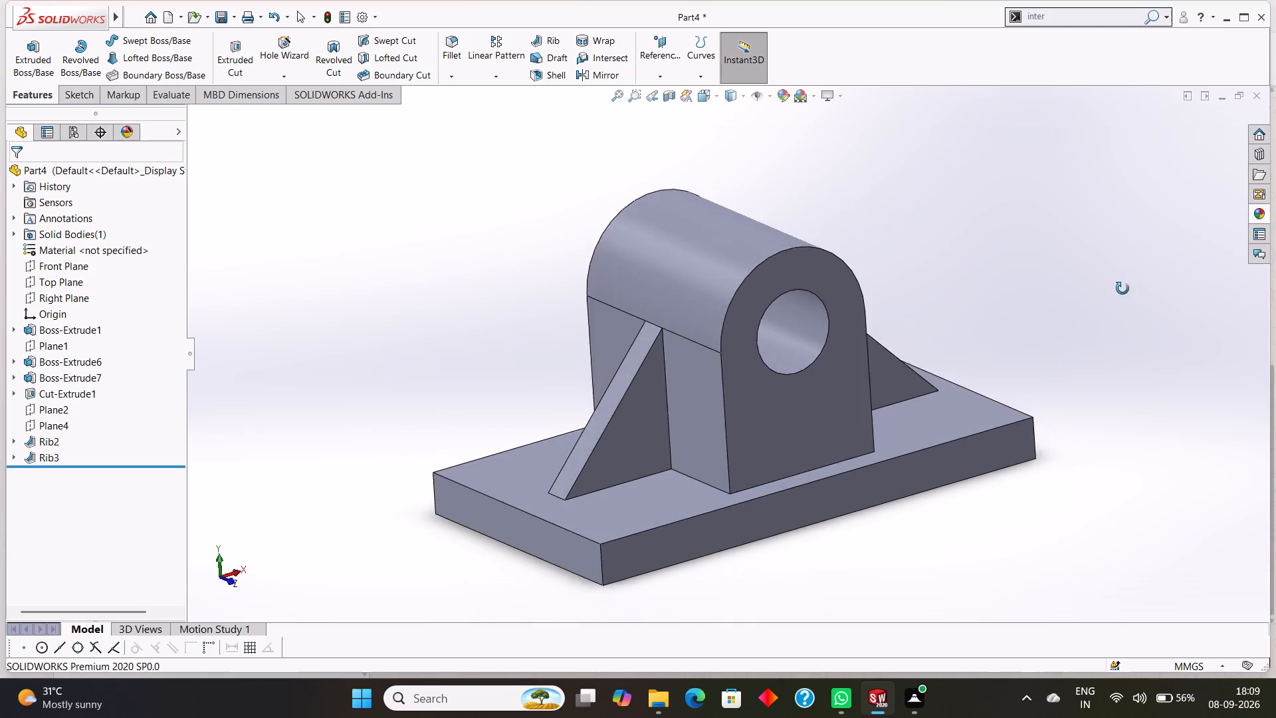
middle_click_drag(1122, 289, 1079, 414)
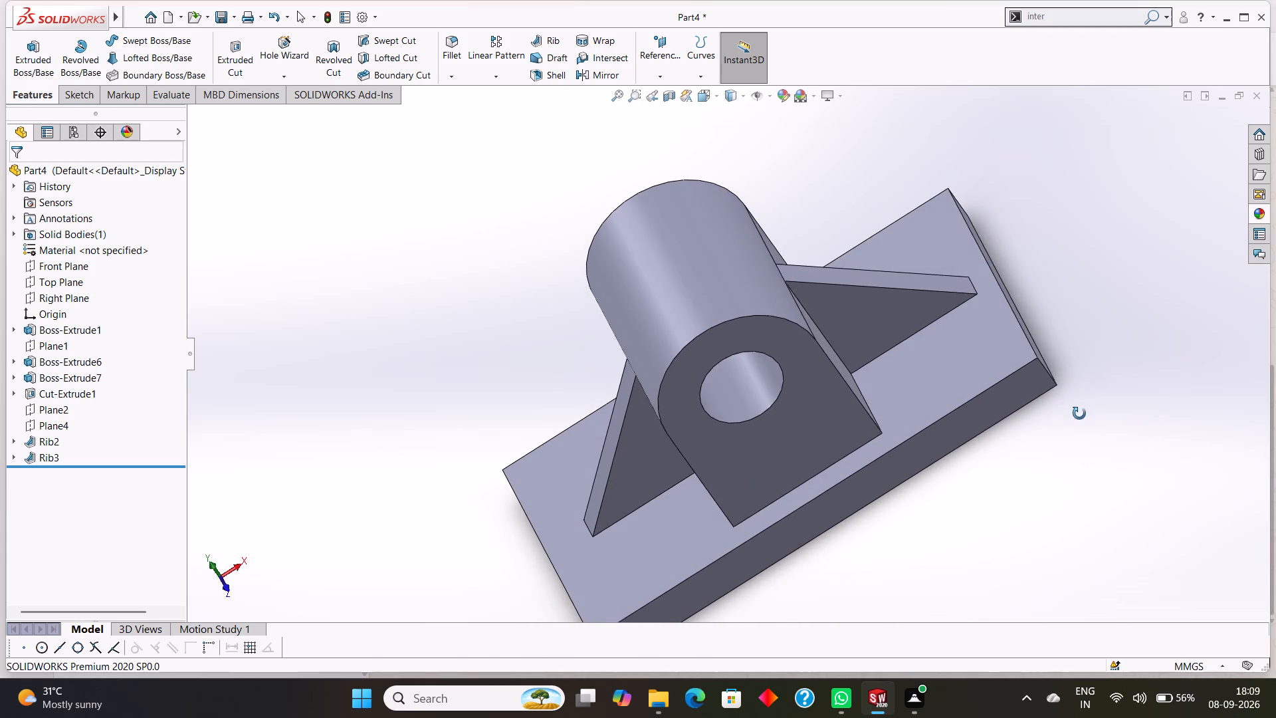
middle_click_drag(1079, 414, 1079, 351)
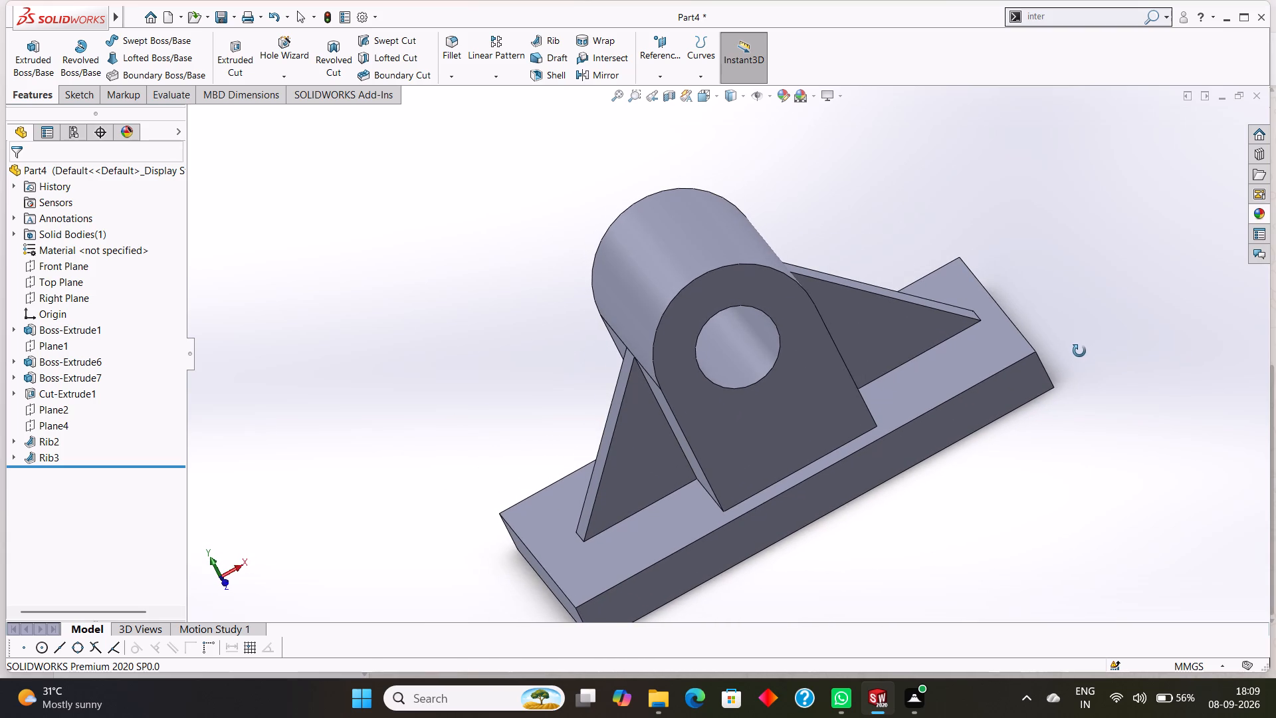
middle_click_drag(1079, 351, 1088, 360)
scroll(677, 533, "up", 2)
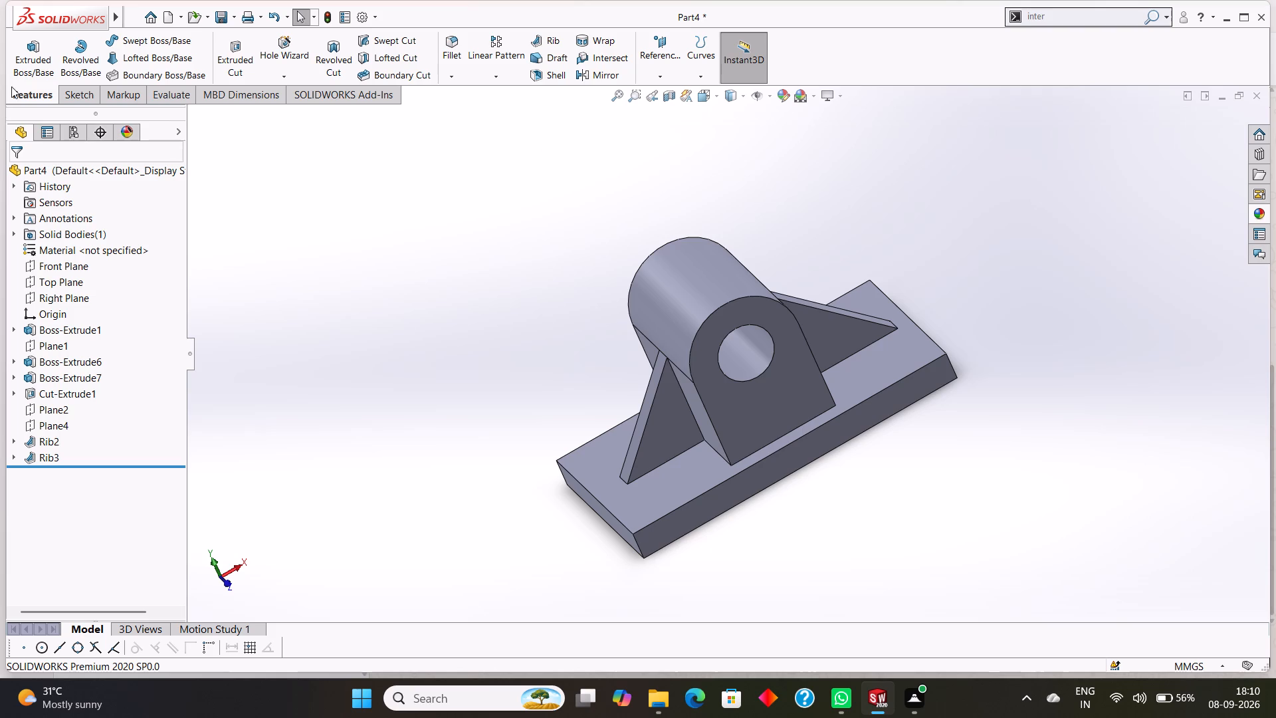
Start a new sketch on the base plate's top face and view it face-on.
left_click(68, 92)
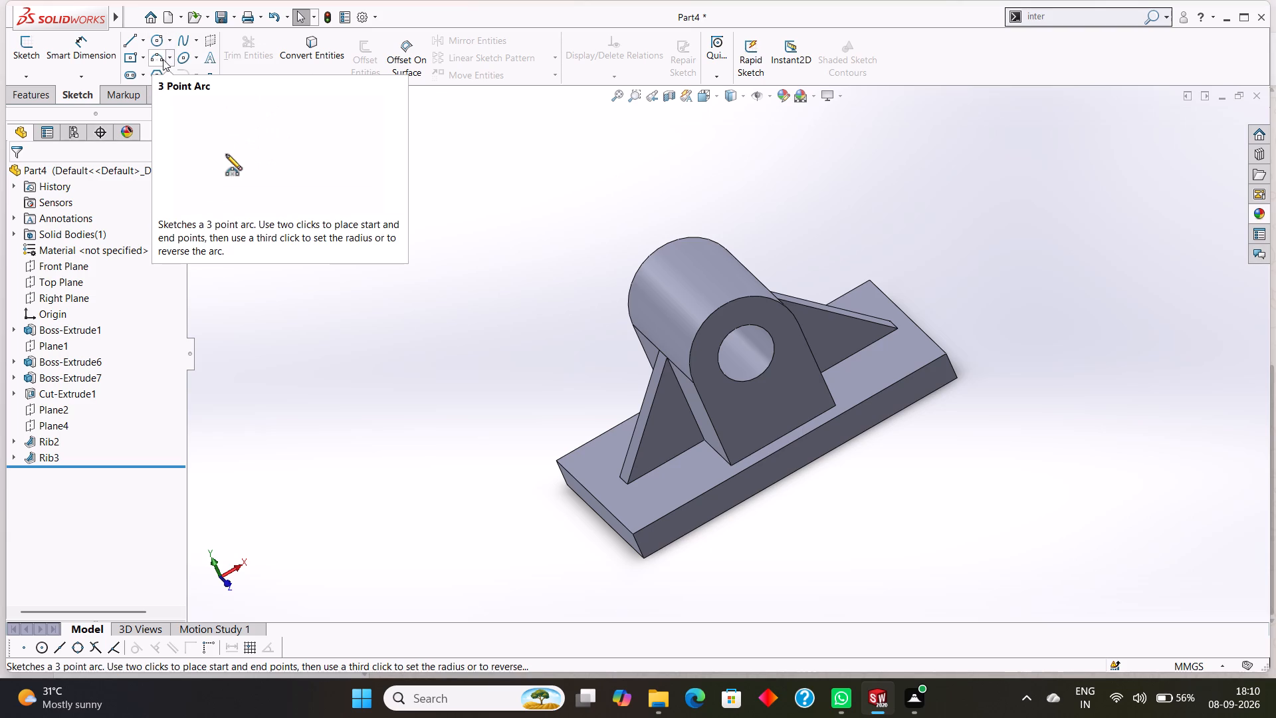
left_click(134, 41)
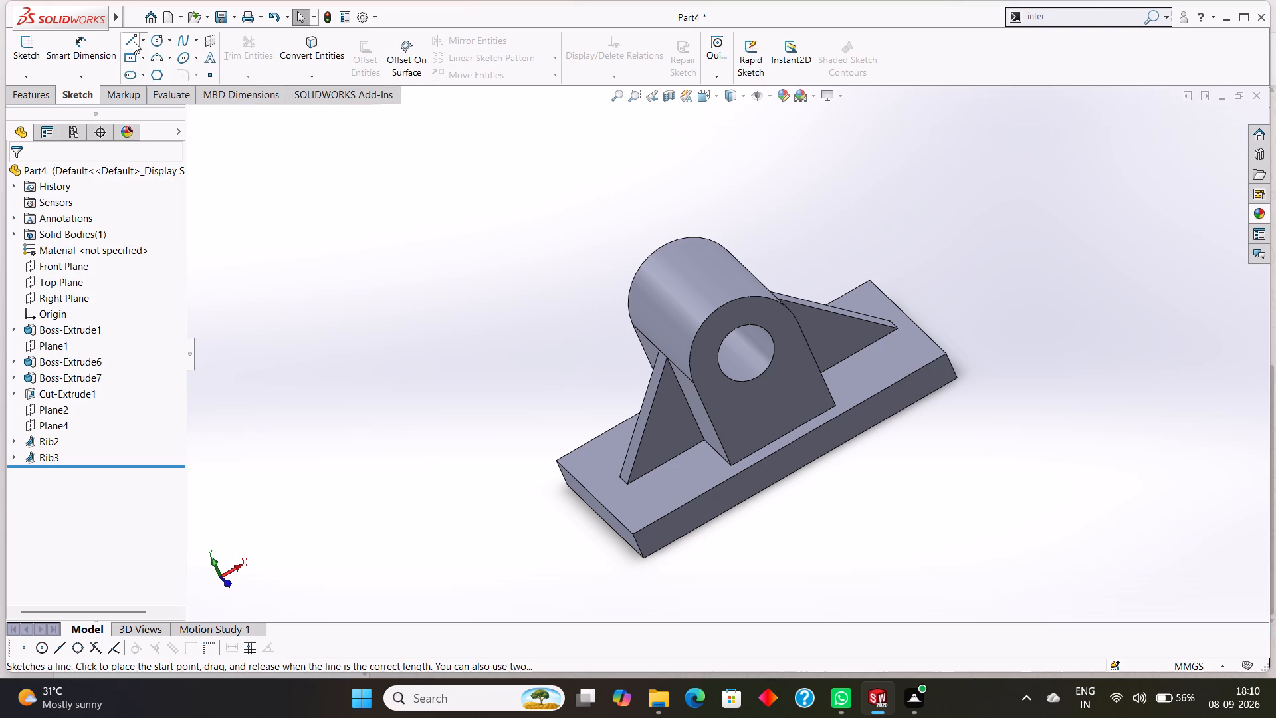
left_click(143, 41)
left_click(139, 43)
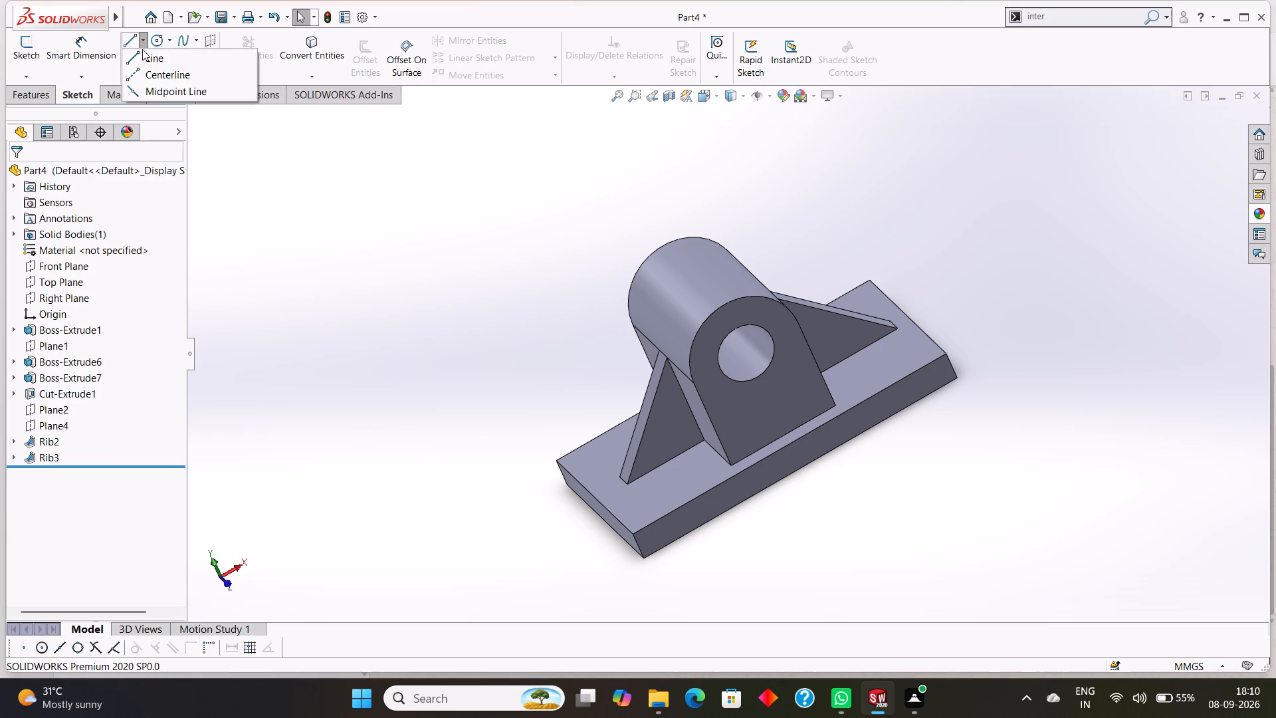
left_click(146, 56)
left_click(647, 493)
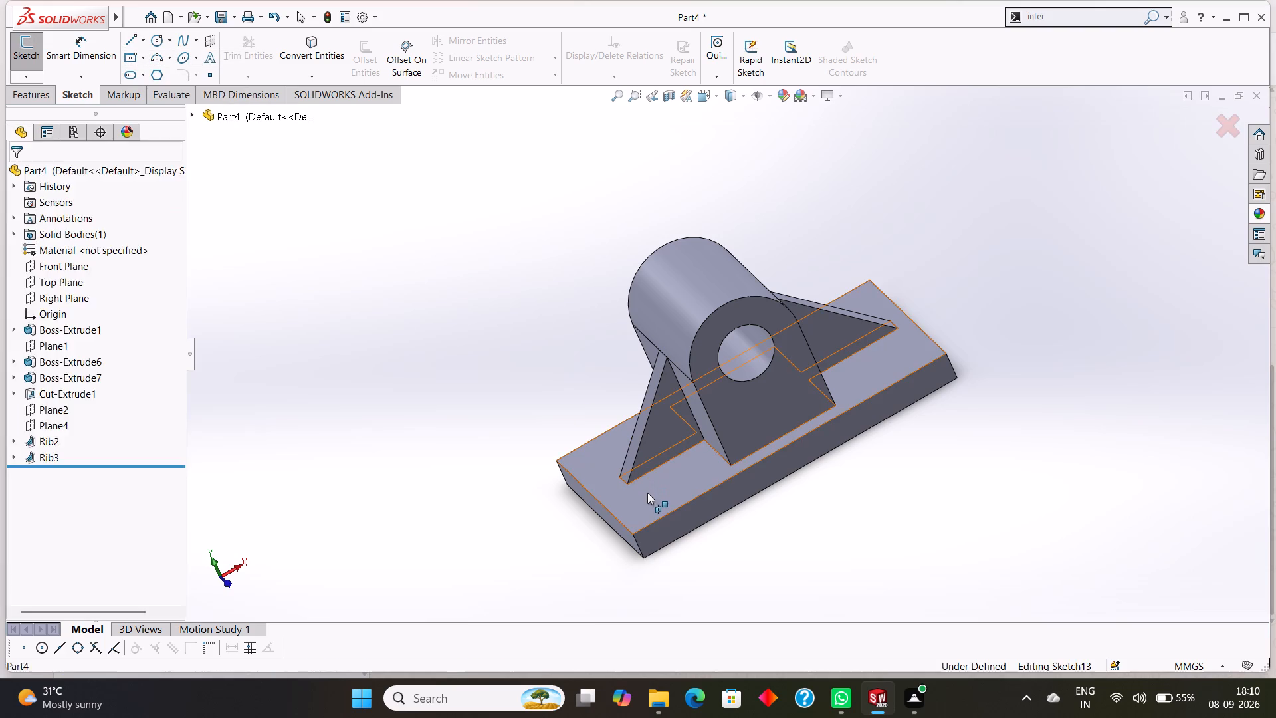
key("Escape")
key("Escape")
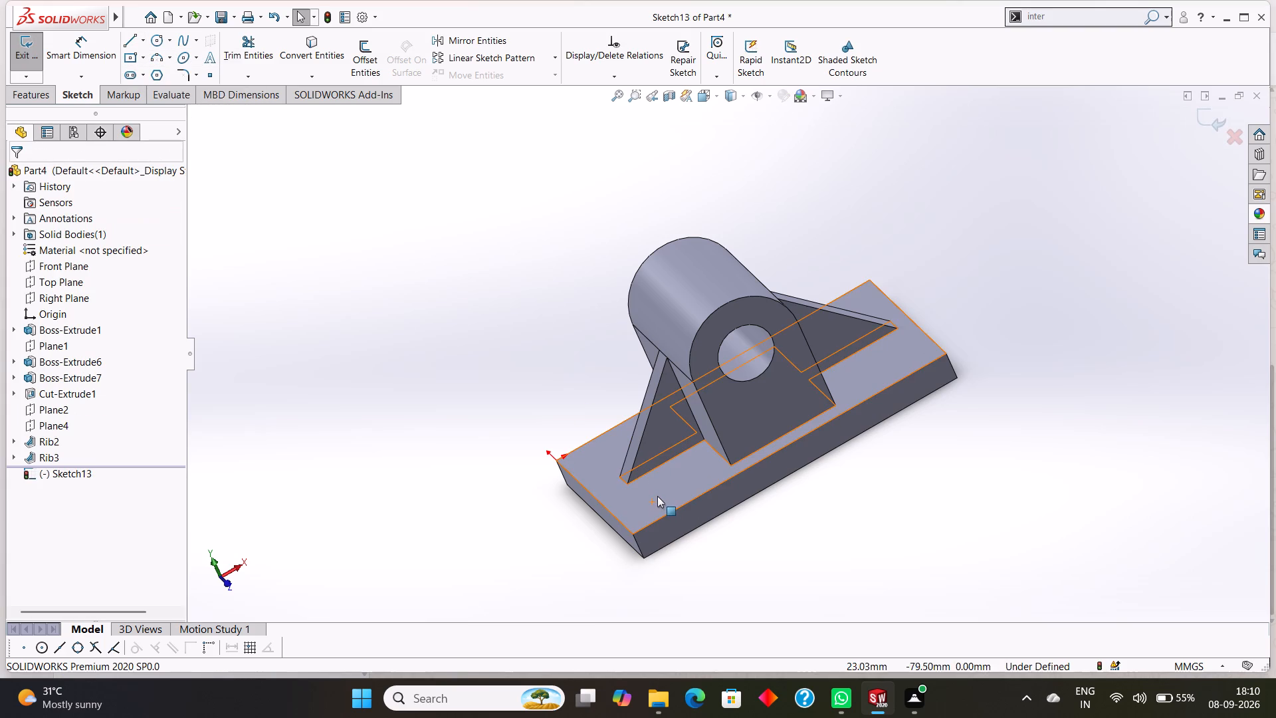
left_click(660, 490)
key("ctrl+8")
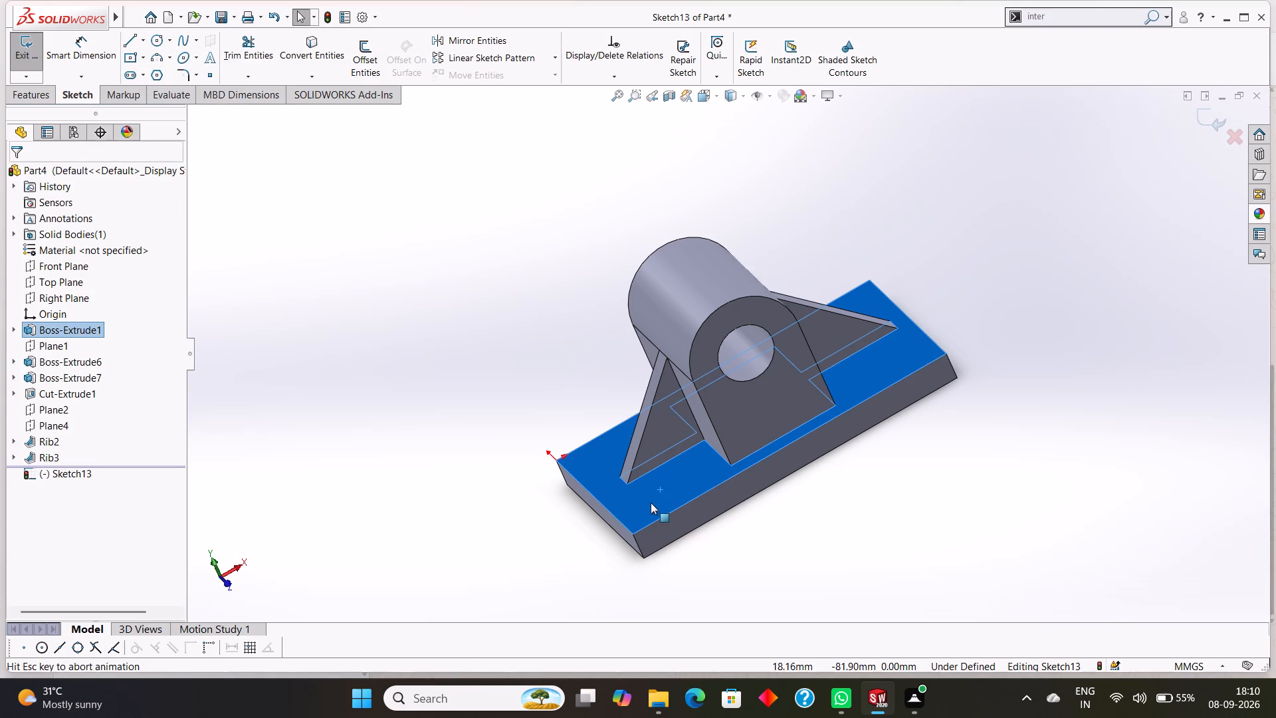
key("Escape")
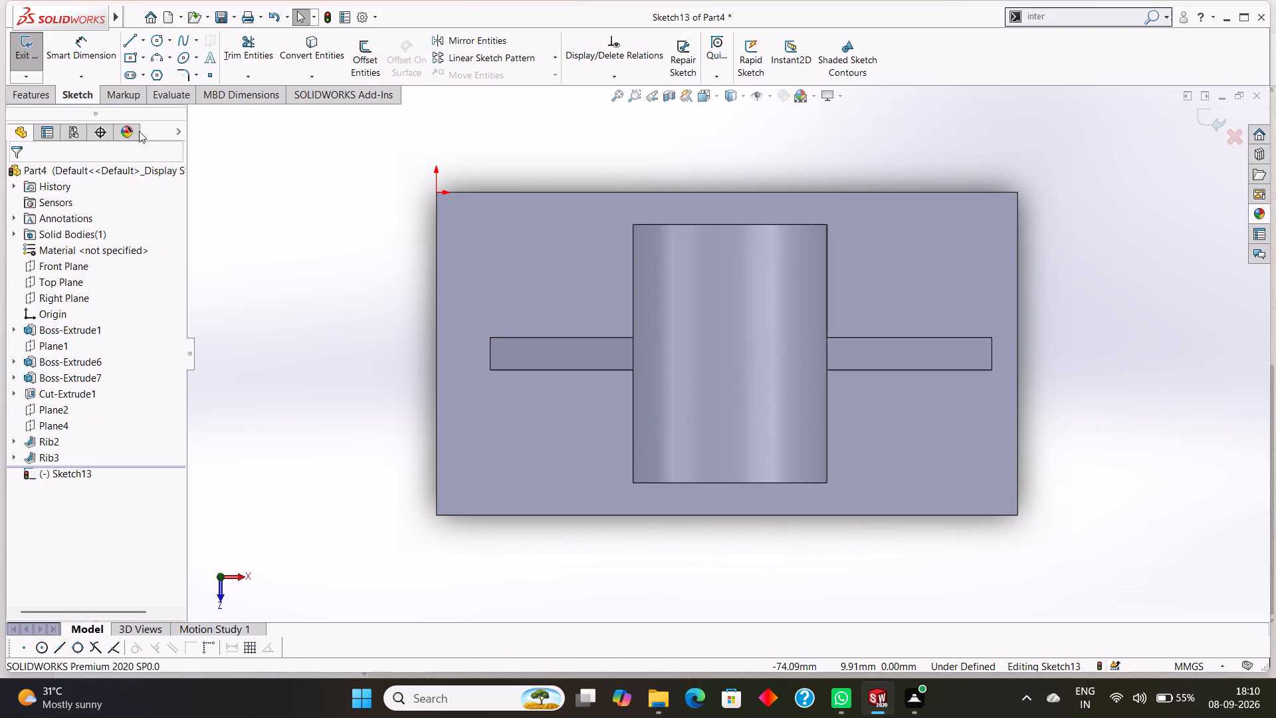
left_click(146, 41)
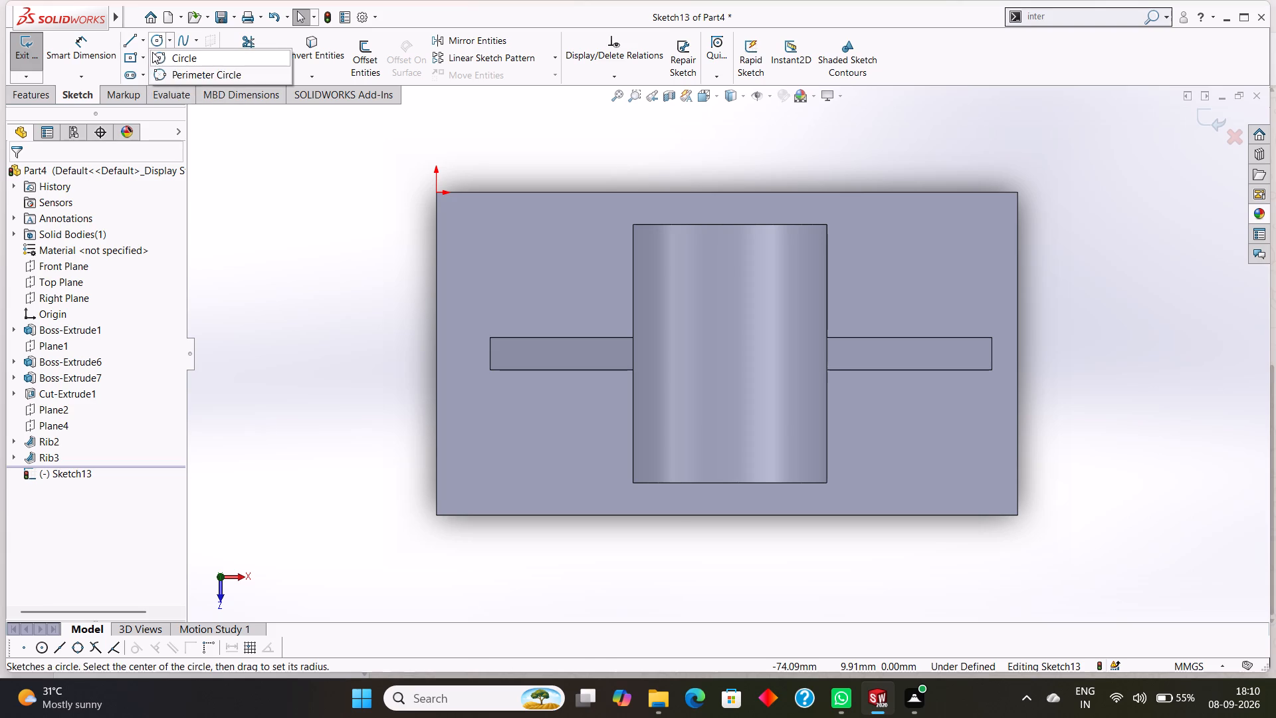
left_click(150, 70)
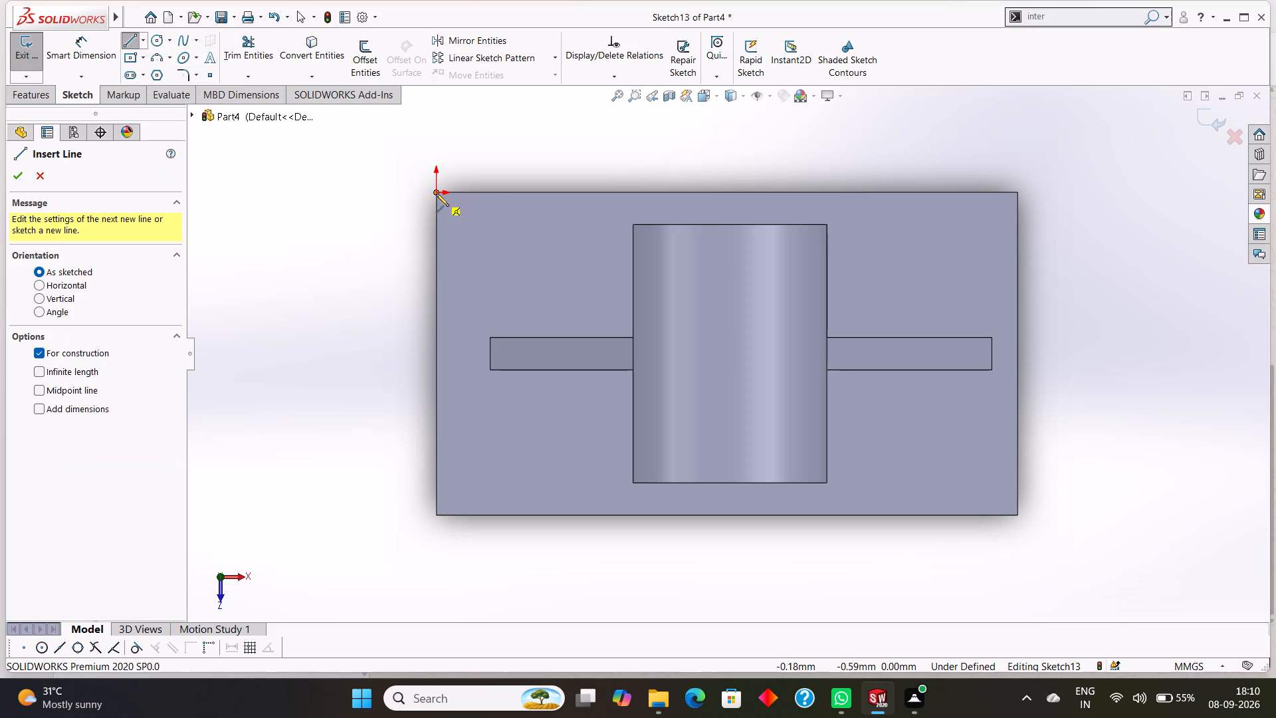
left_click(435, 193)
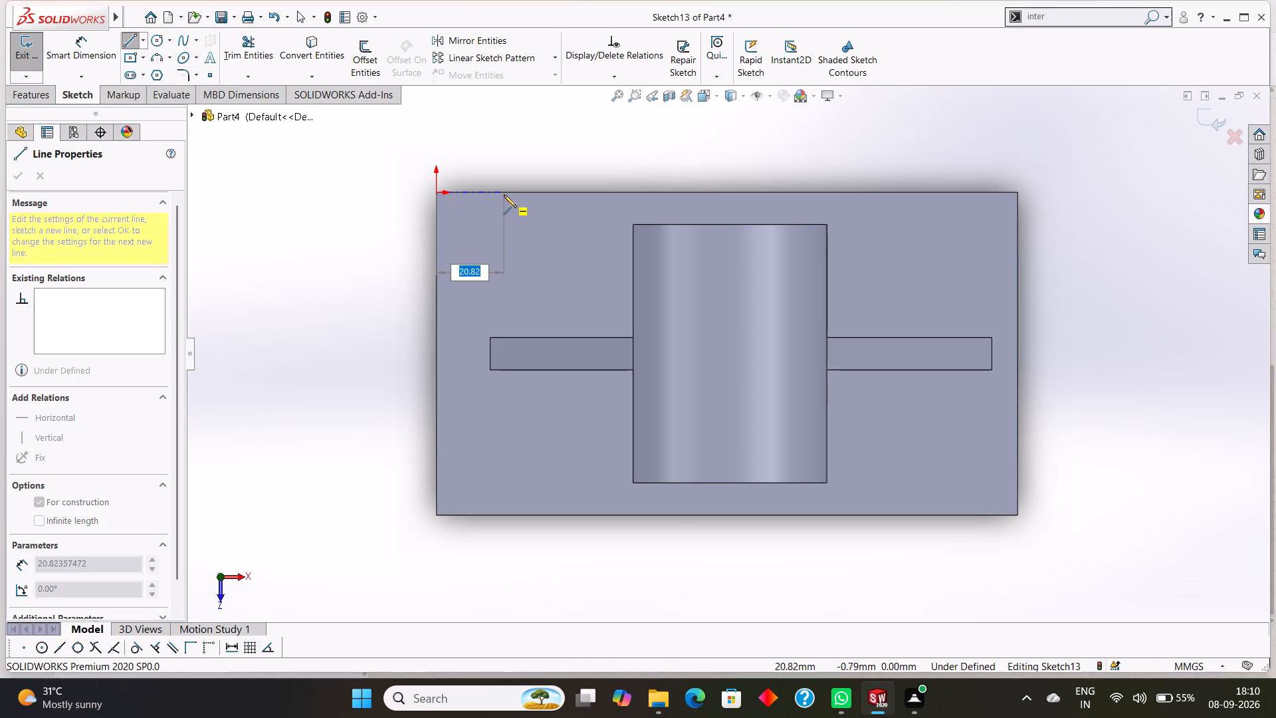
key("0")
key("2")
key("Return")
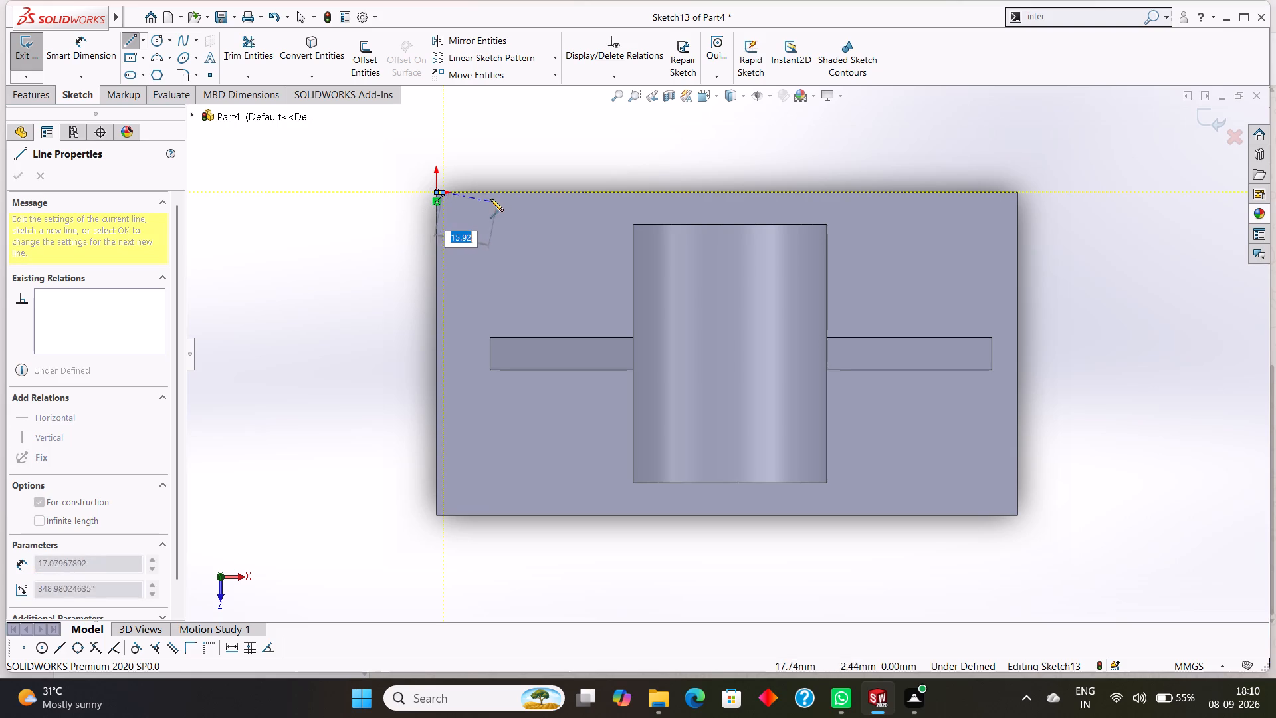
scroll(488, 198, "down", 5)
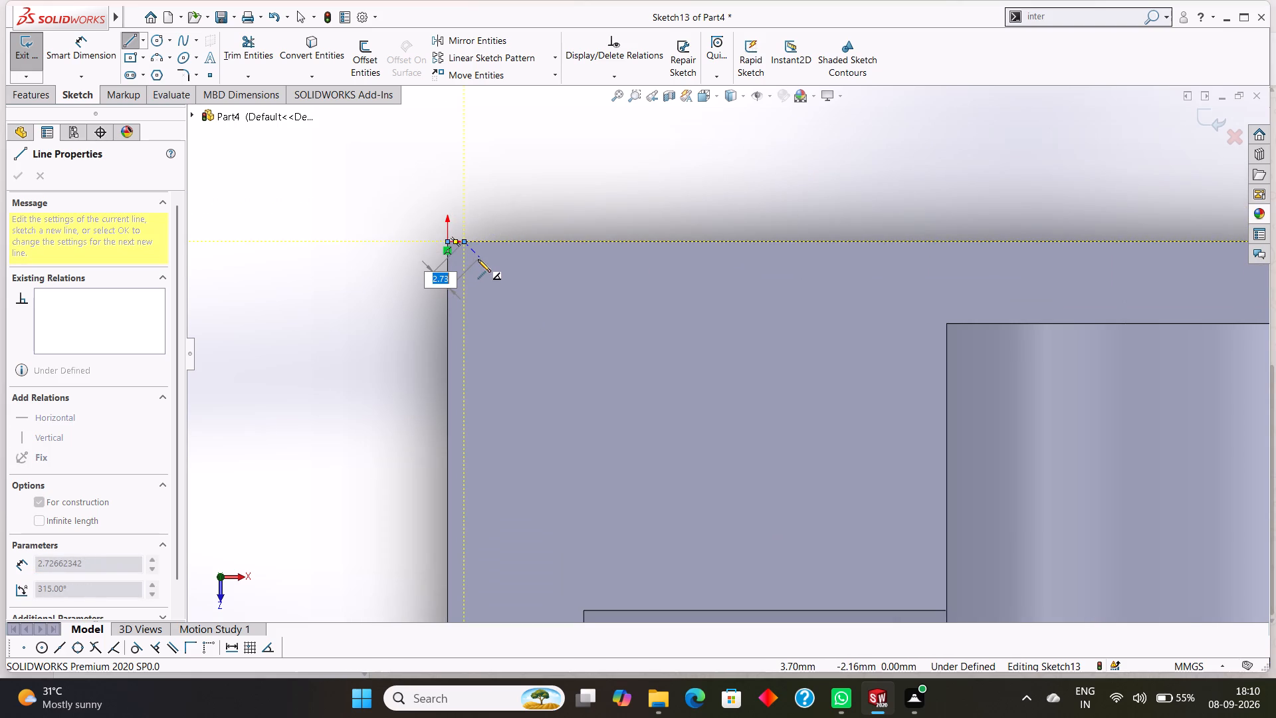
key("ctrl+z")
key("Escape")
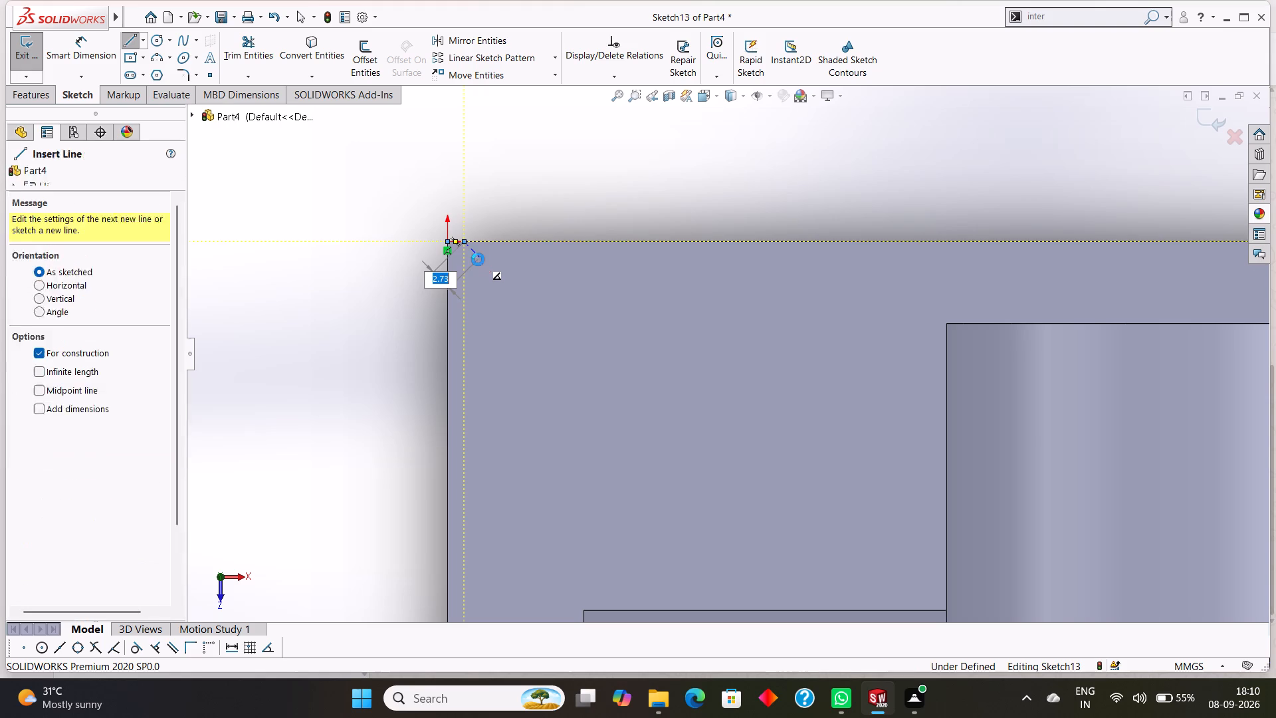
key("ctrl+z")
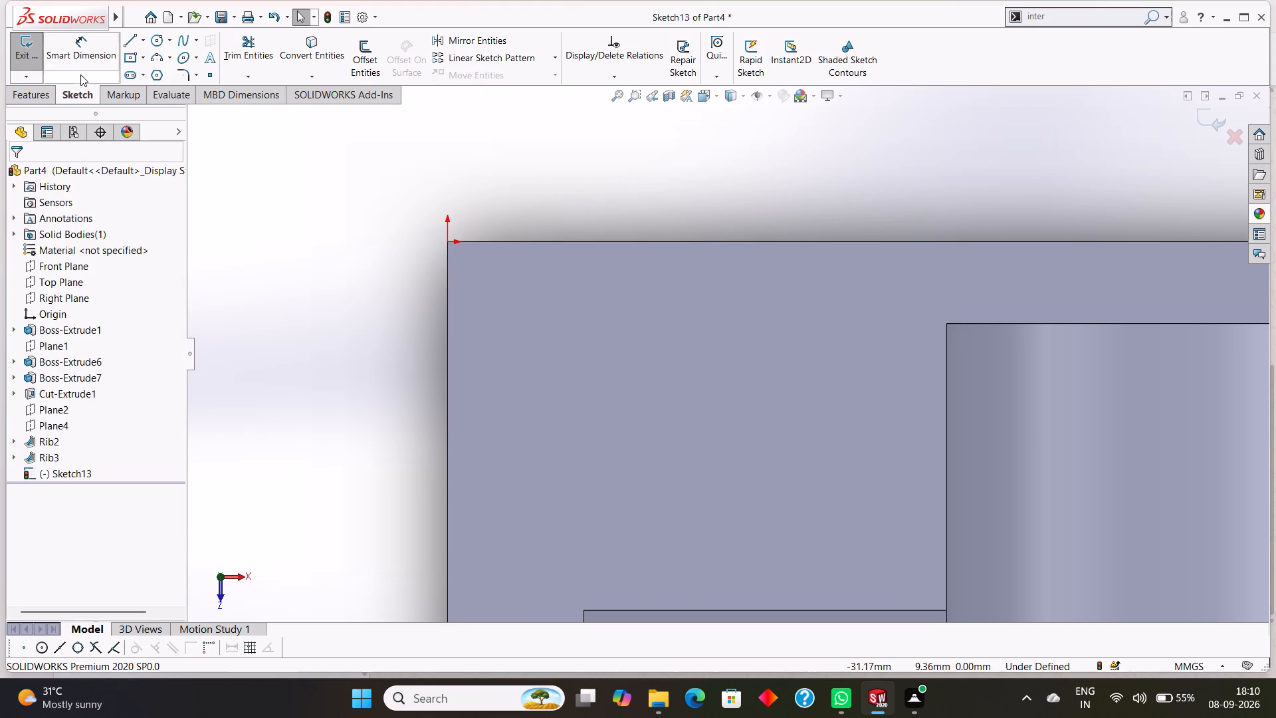
Draw a 20 mm construction line from the origin along the plate's long edge, and another 20 mm perpendicular into the plate.
left_click(142, 40)
left_click(154, 72)
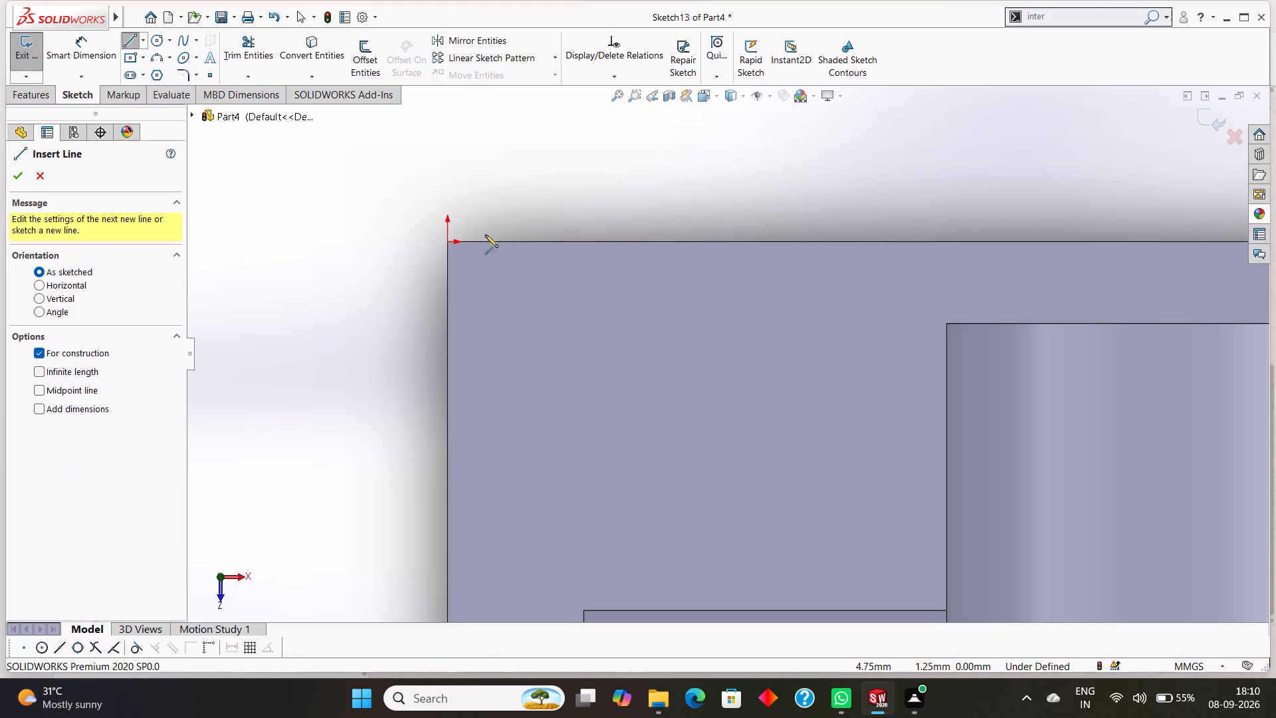
left_click(449, 242)
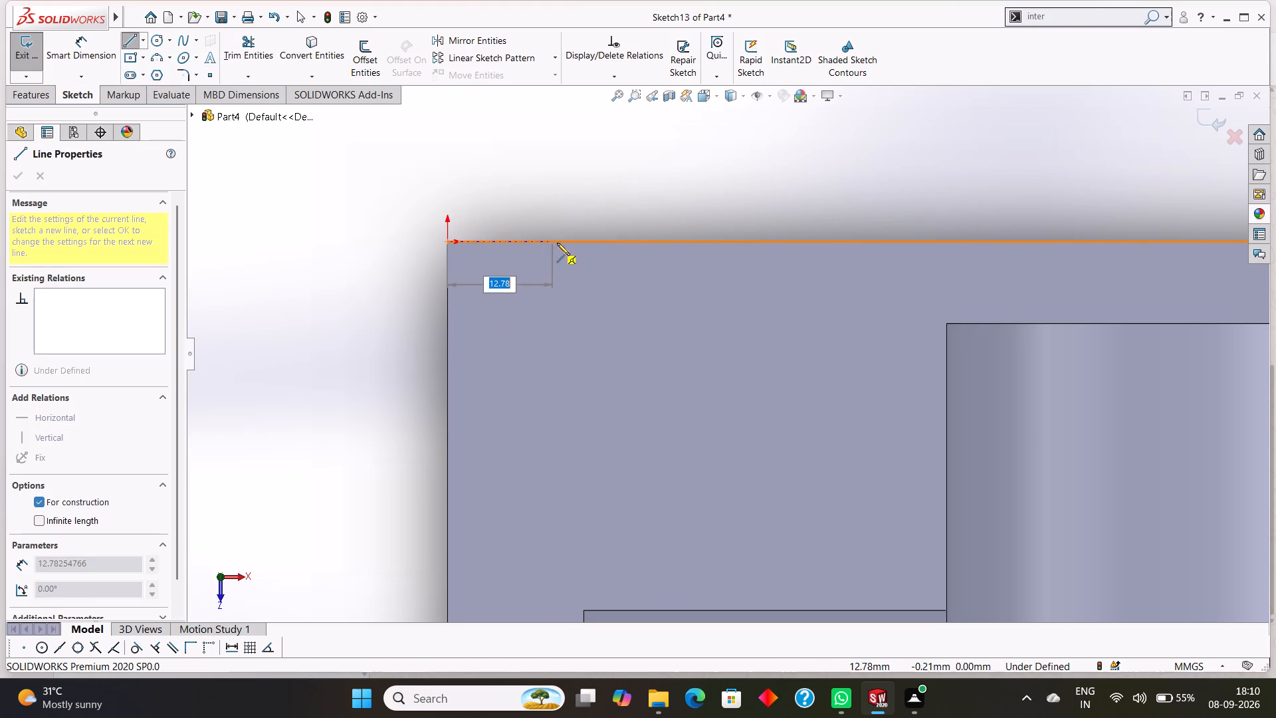
type("20")
key("Return")
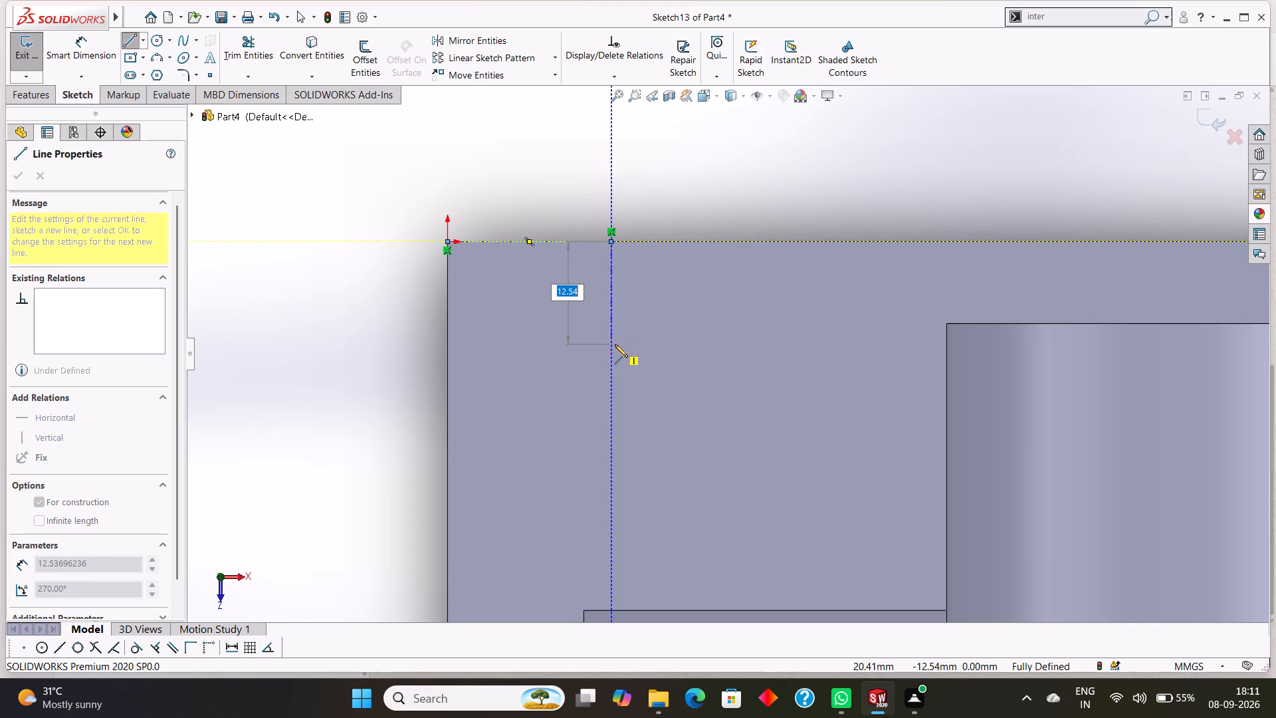
type("20")
key("Return")
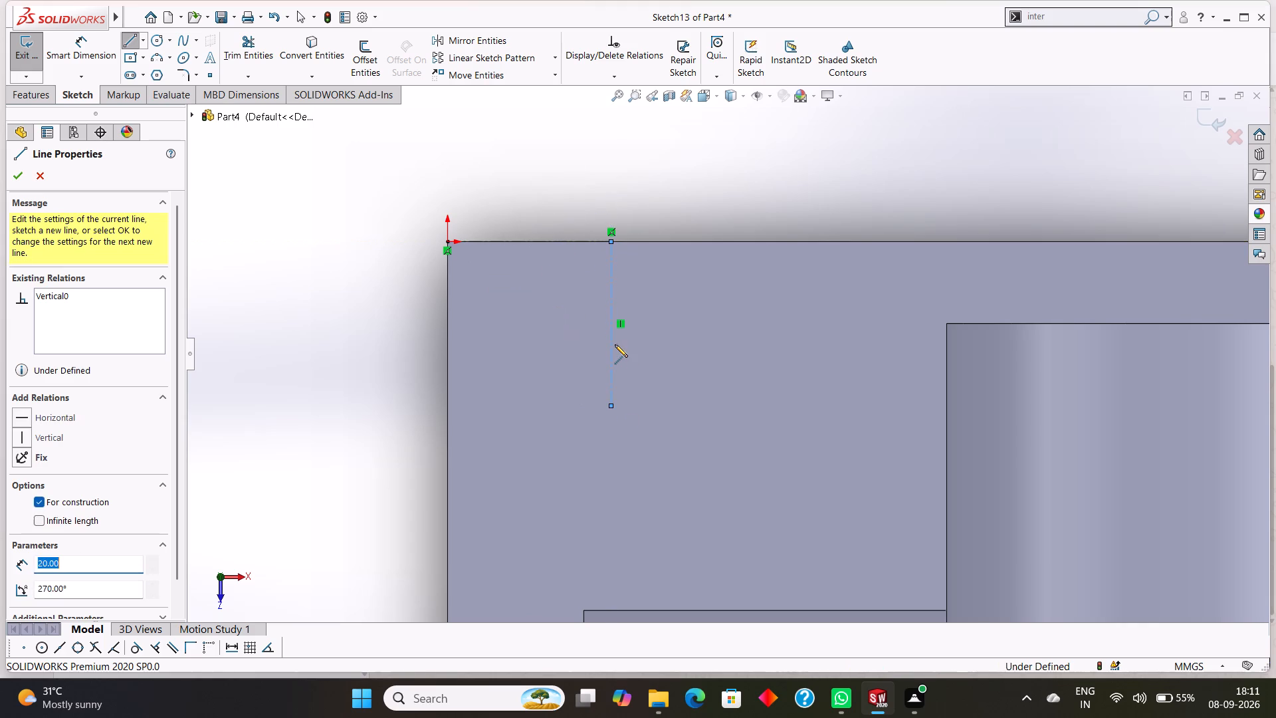
key("Escape")
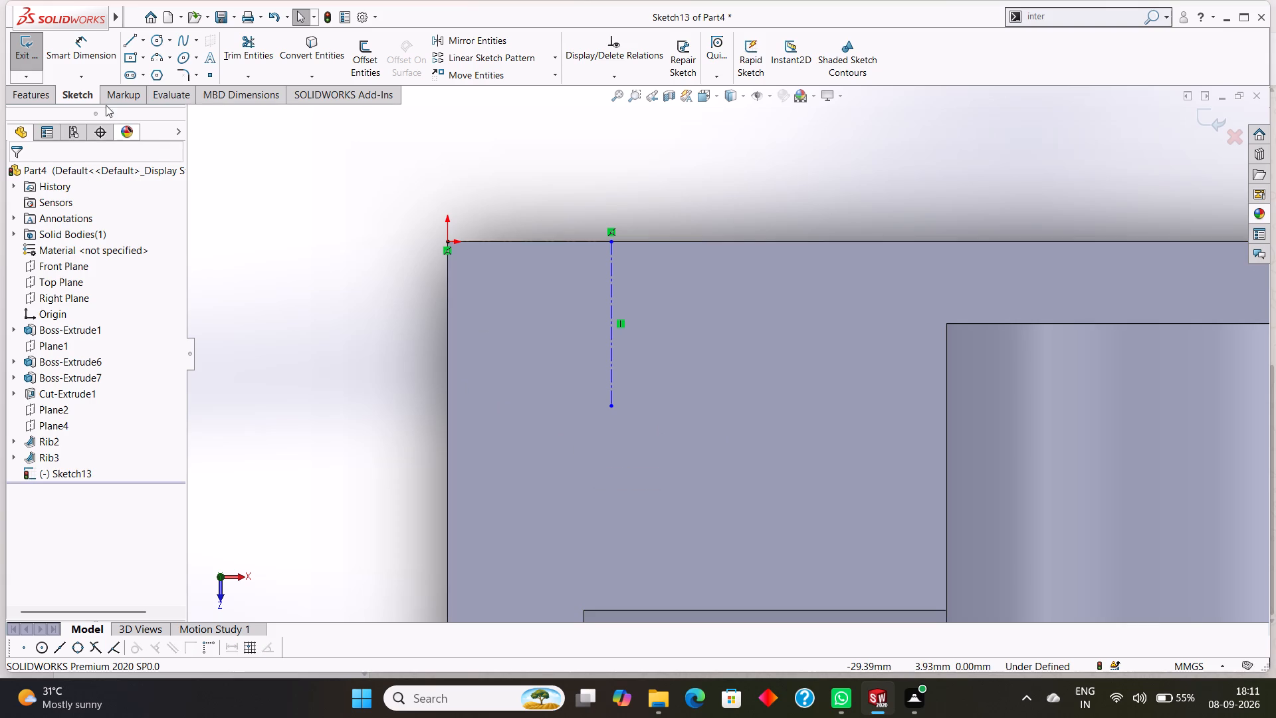
Sketch a circle of 7 mm radius centred on the free end of the perpendicular construction line.
left_click(146, 40)
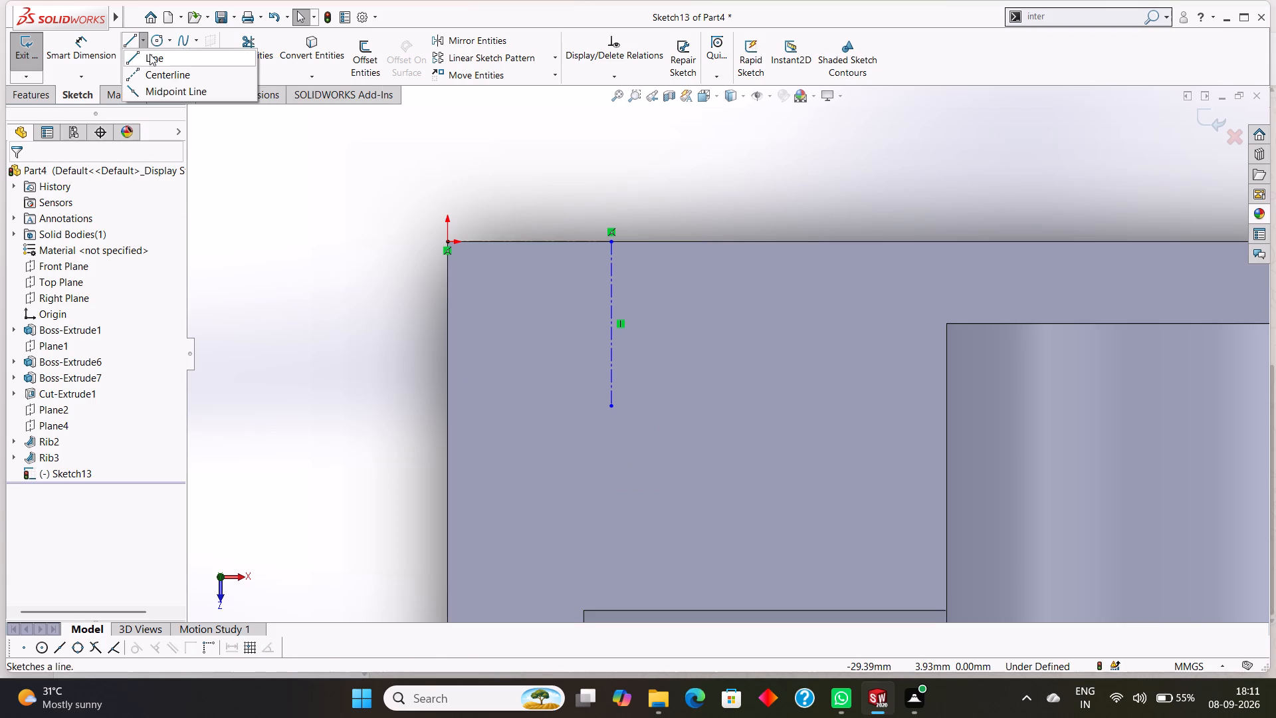
left_click(167, 44)
left_click(172, 39)
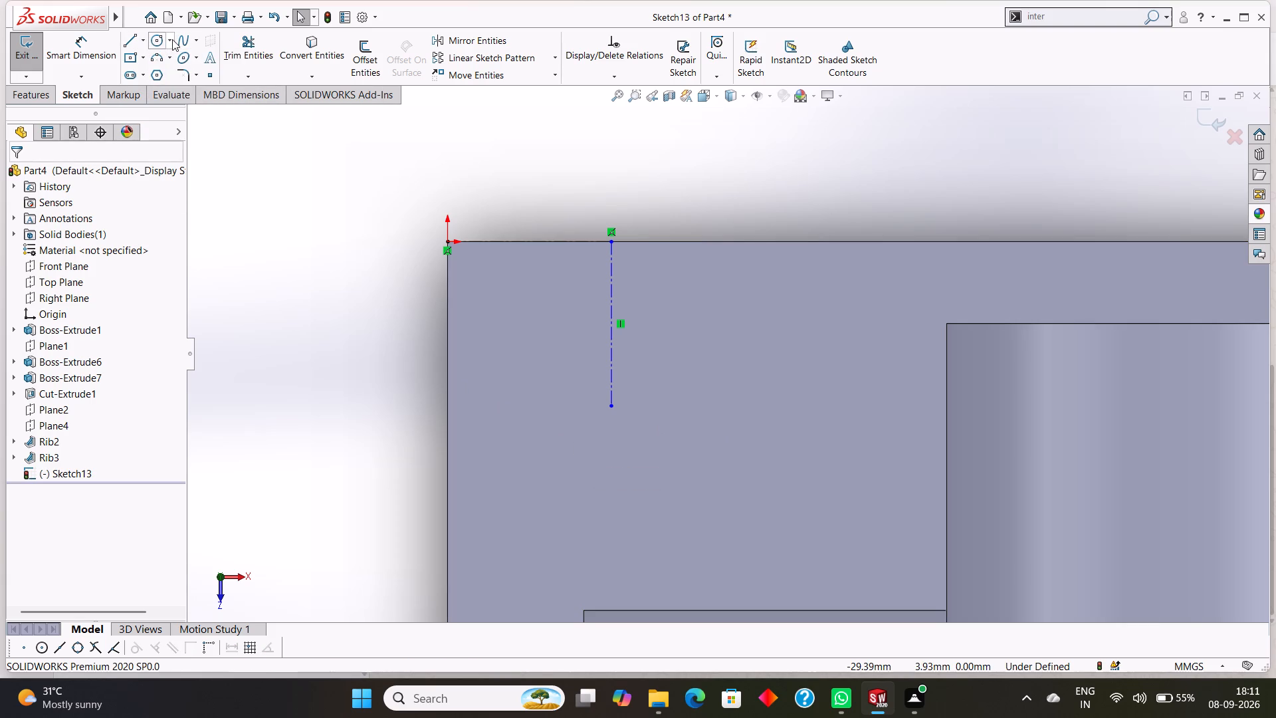
left_click(179, 57)
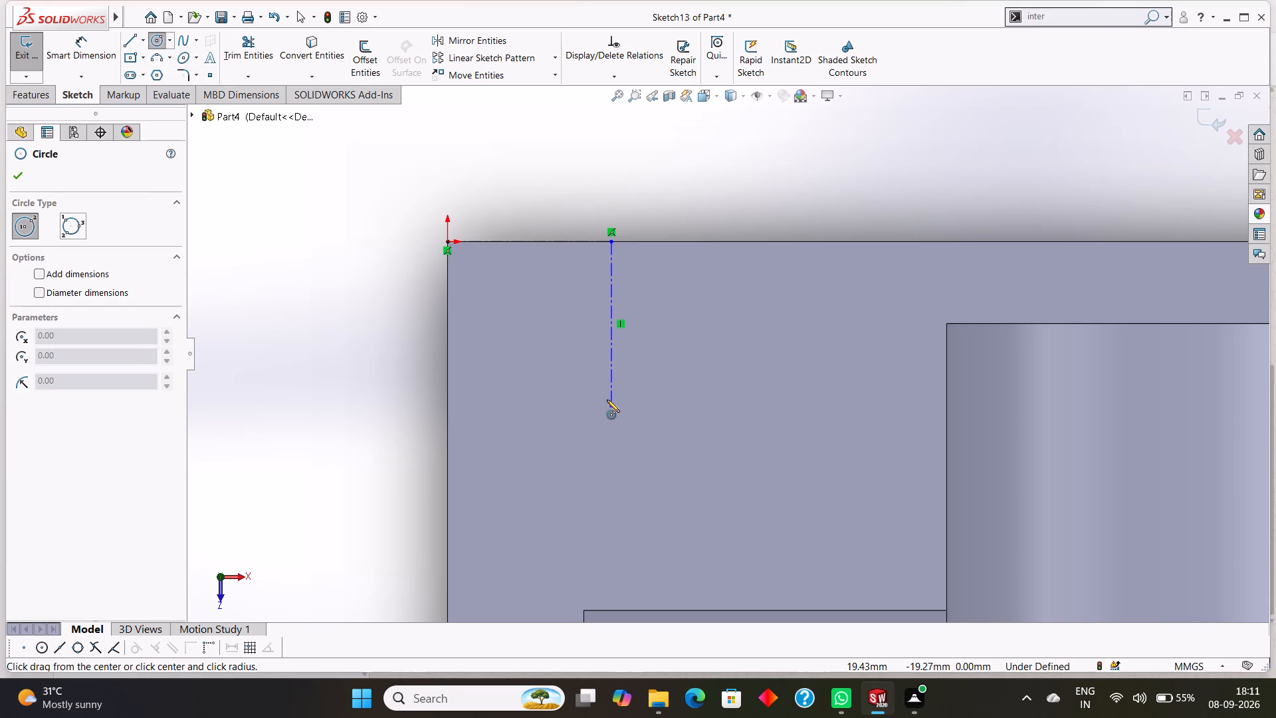
left_click(611, 405)
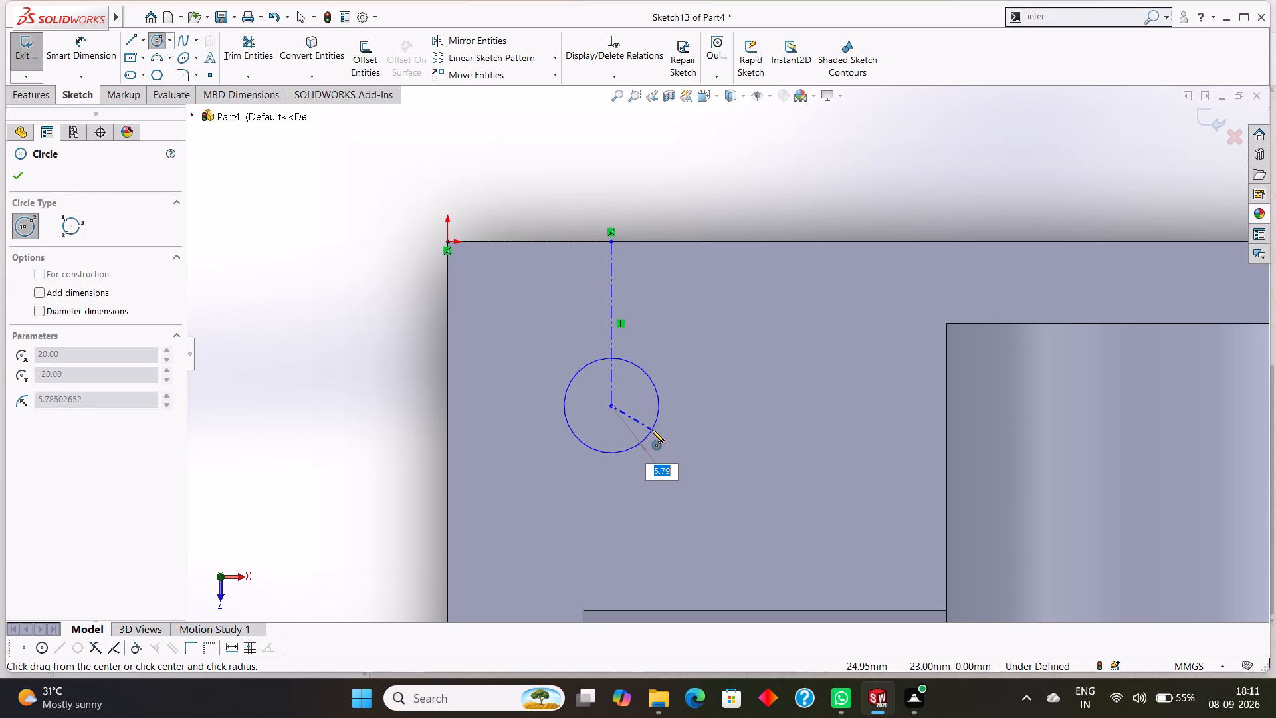
key("7")
key("Return")
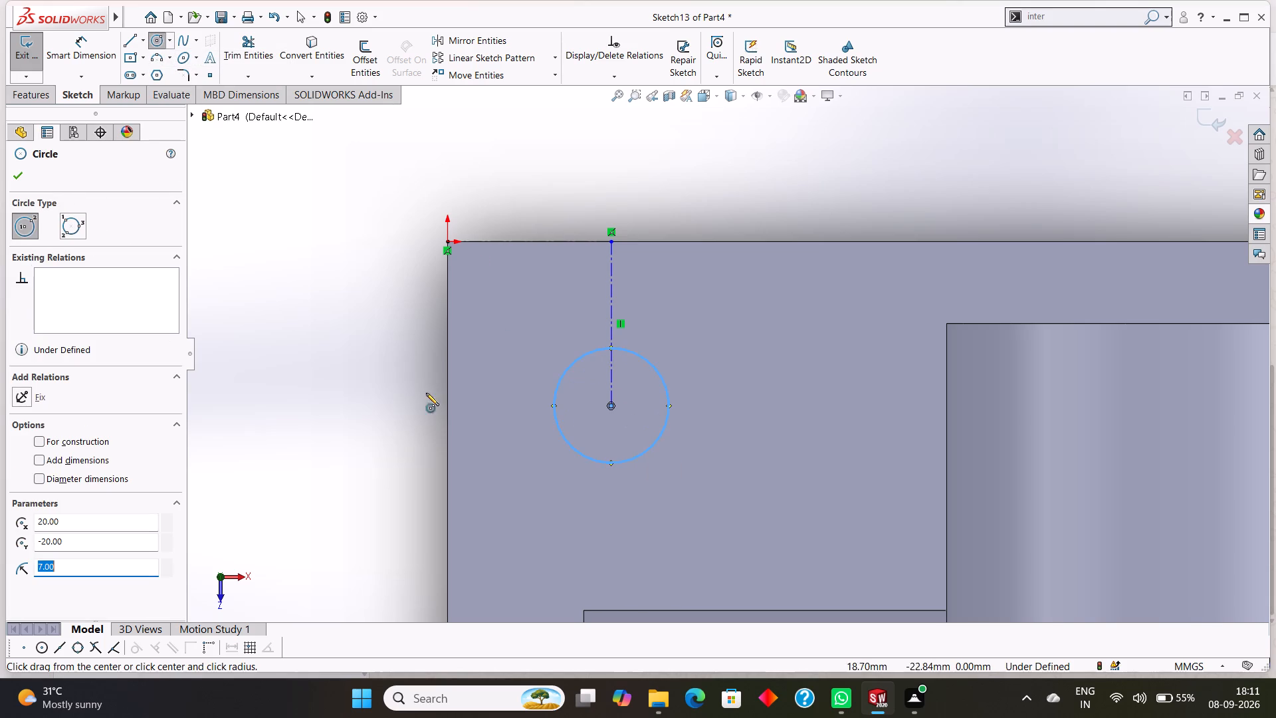
left_click(13, 179)
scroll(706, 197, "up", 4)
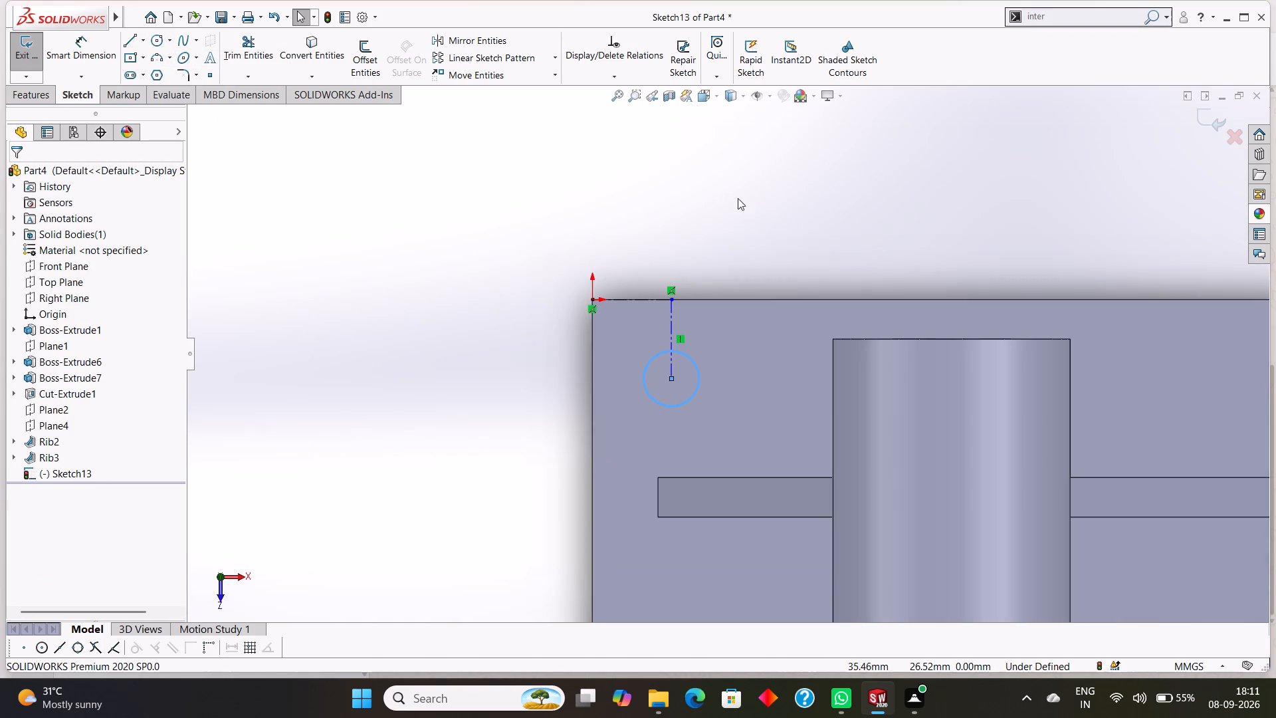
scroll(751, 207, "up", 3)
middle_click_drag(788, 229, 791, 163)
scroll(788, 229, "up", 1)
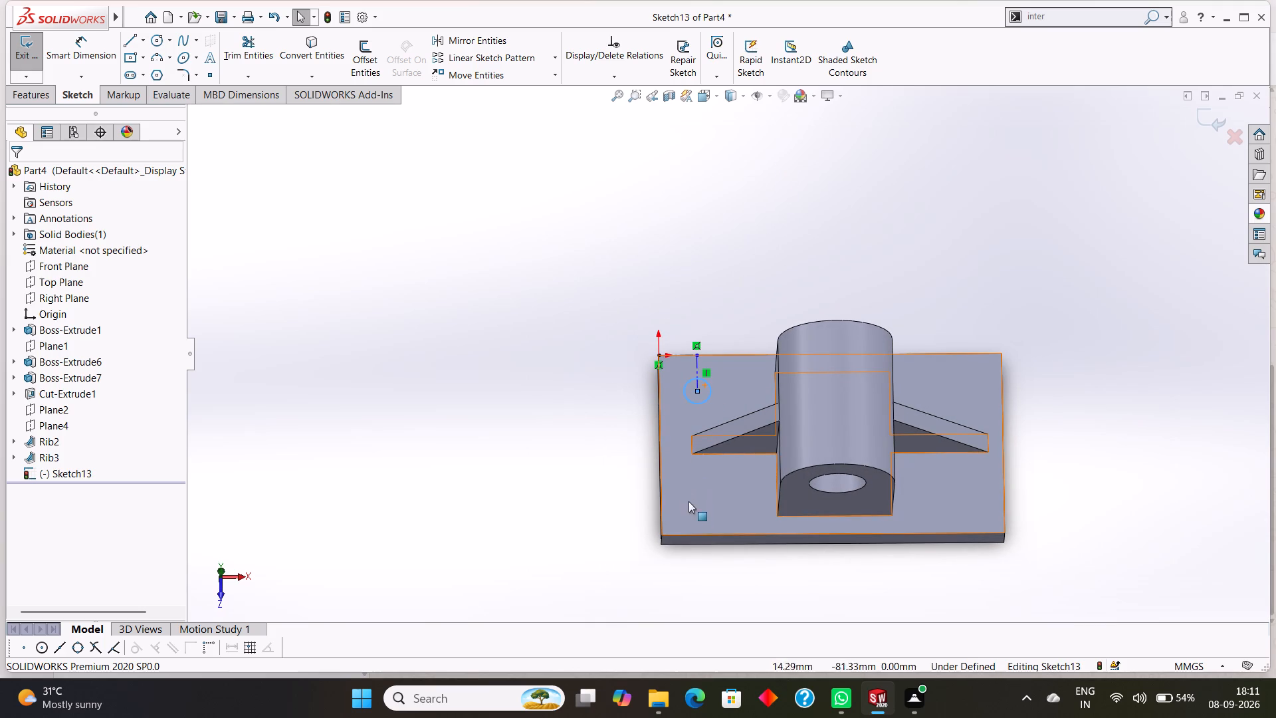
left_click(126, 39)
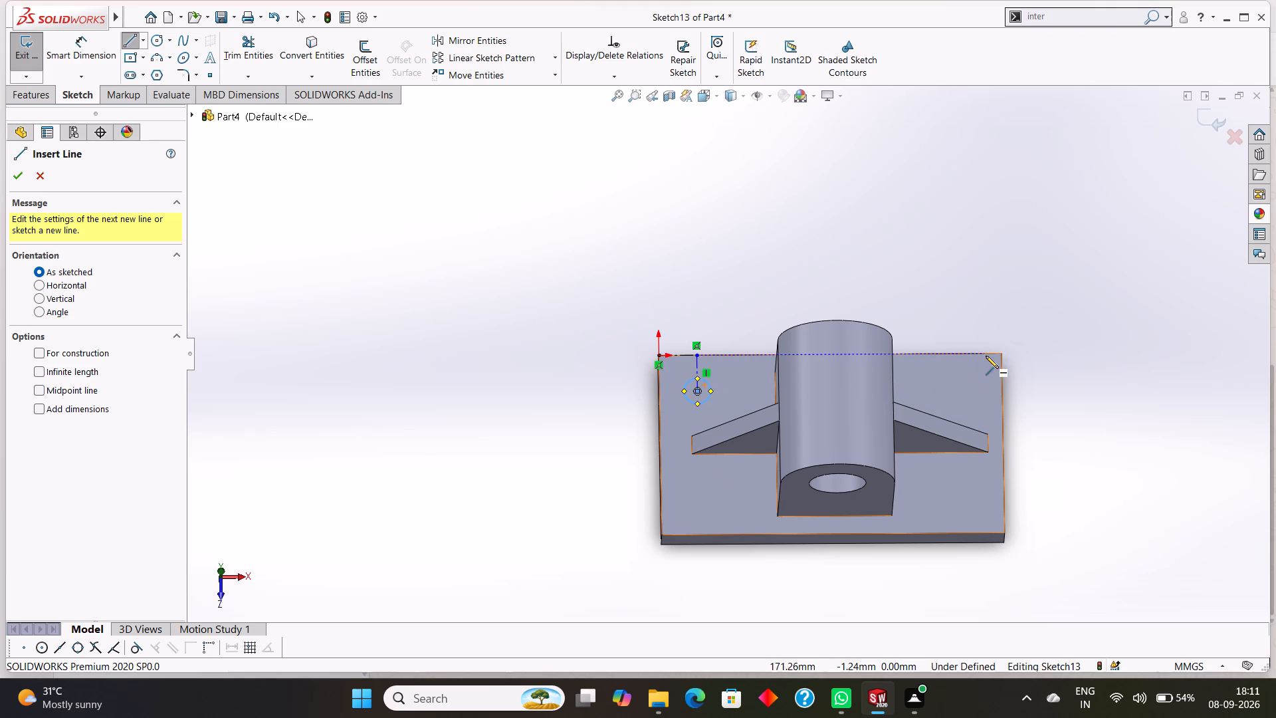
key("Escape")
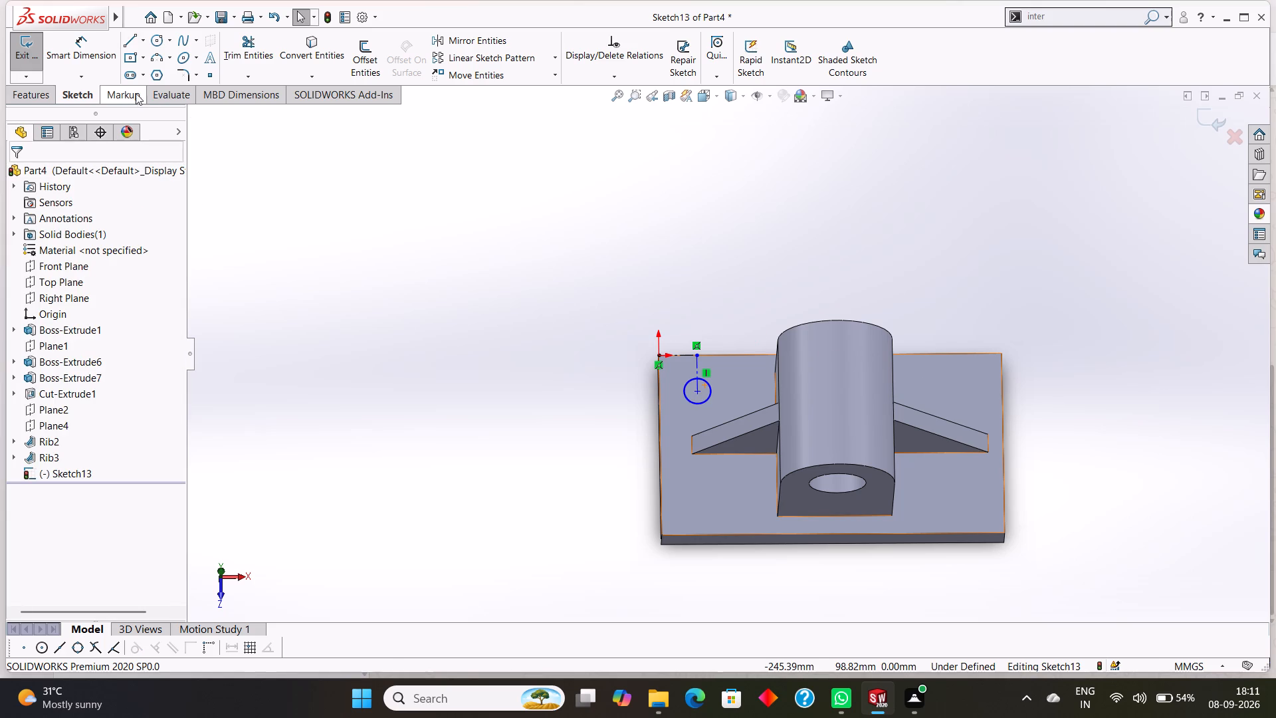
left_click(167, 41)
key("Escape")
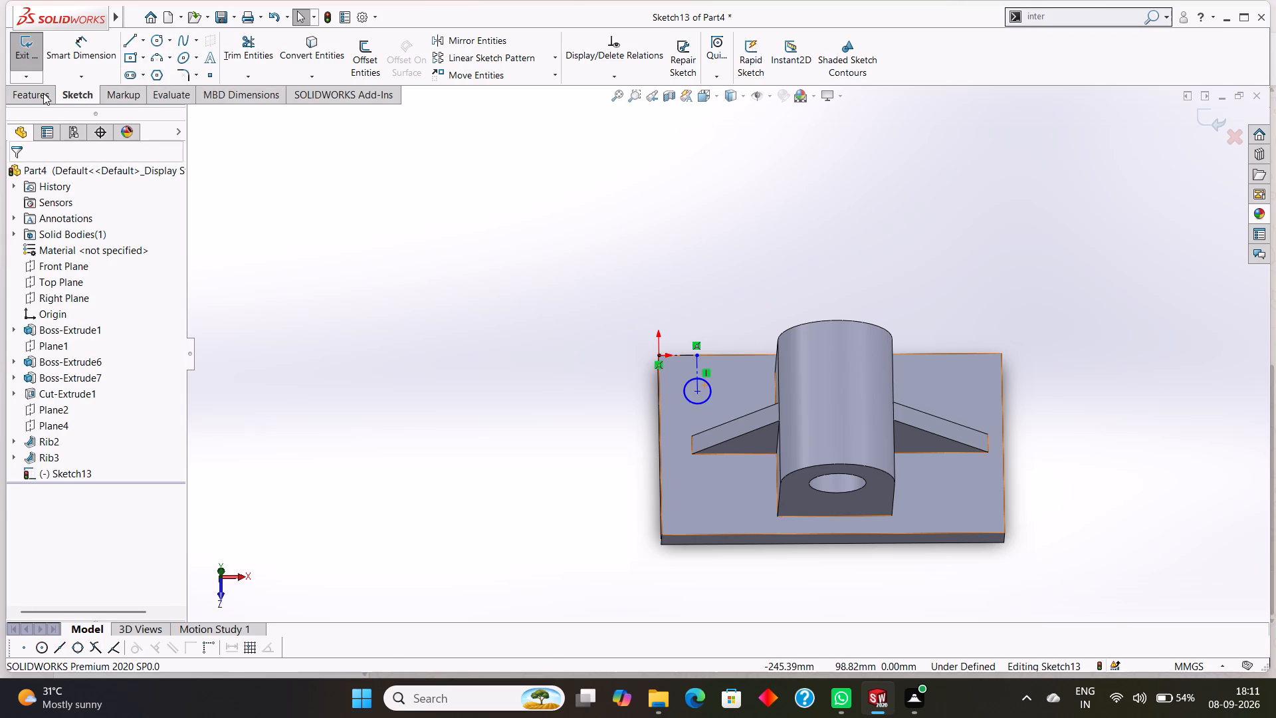
Cut the circle down through the base plate with an 80 mm blind Extruded Cut.
left_click(43, 95)
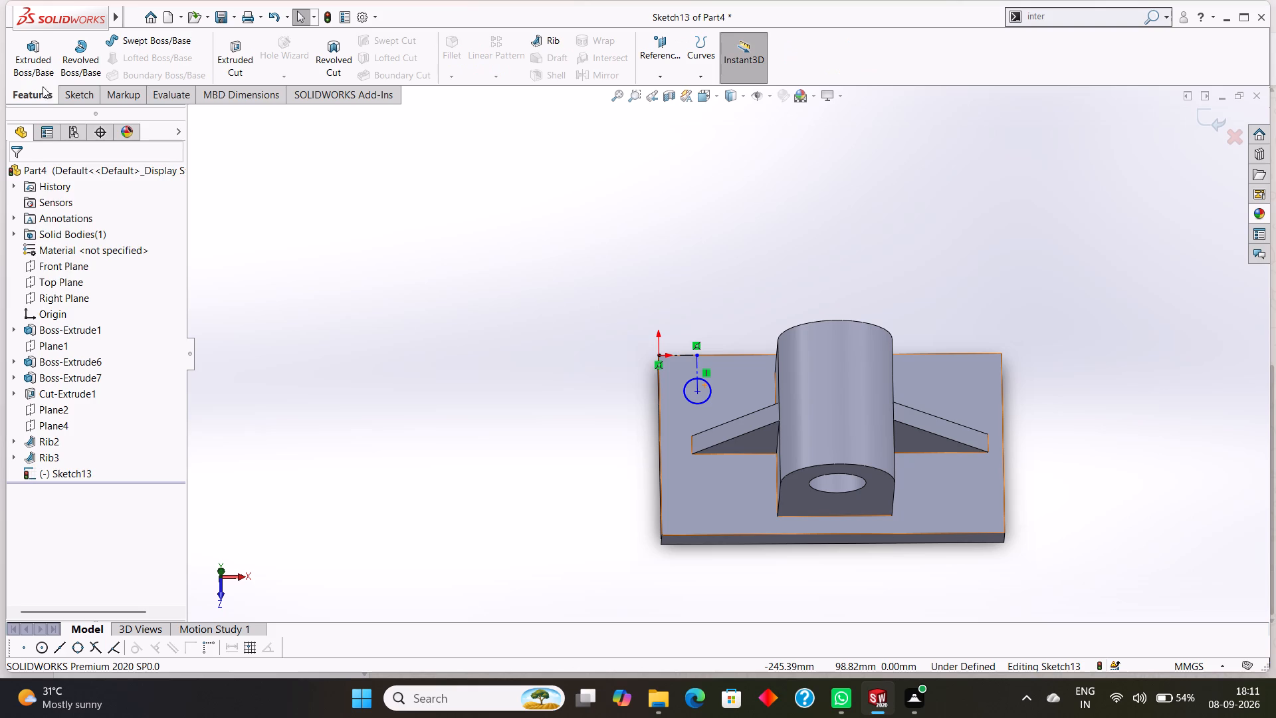
left_click(233, 56)
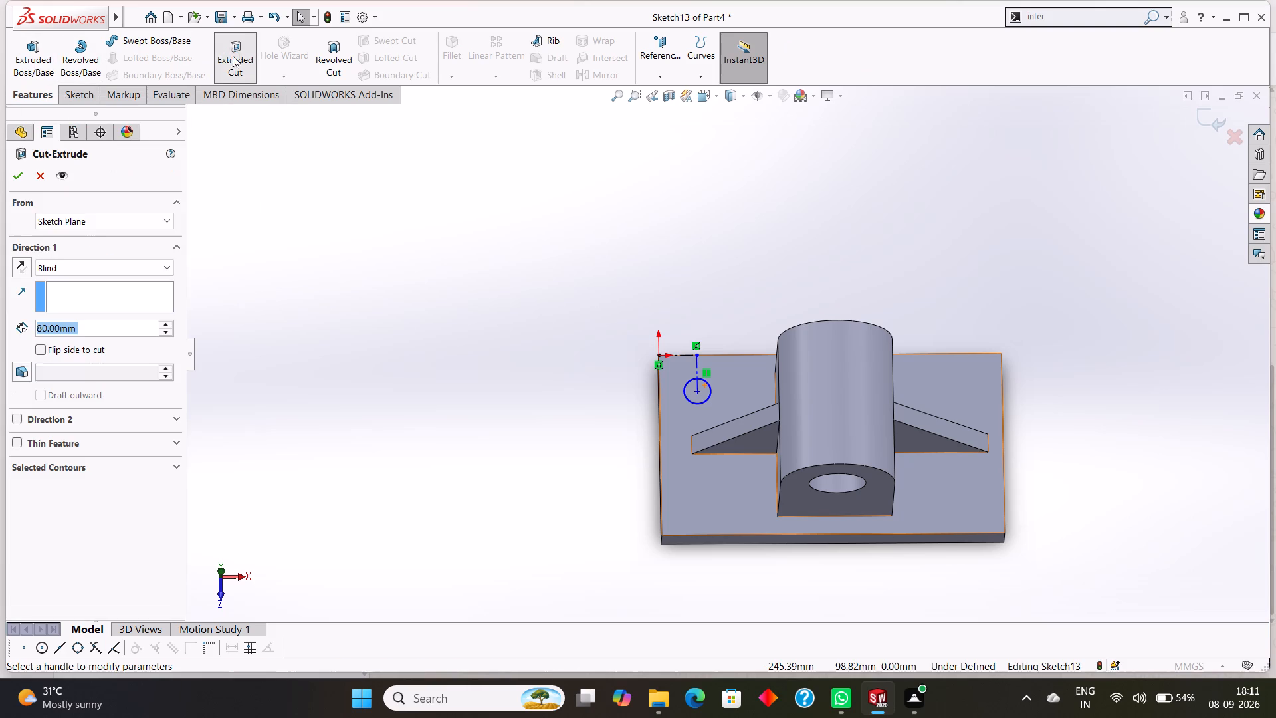
middle_click_drag(337, 294, 409, 177)
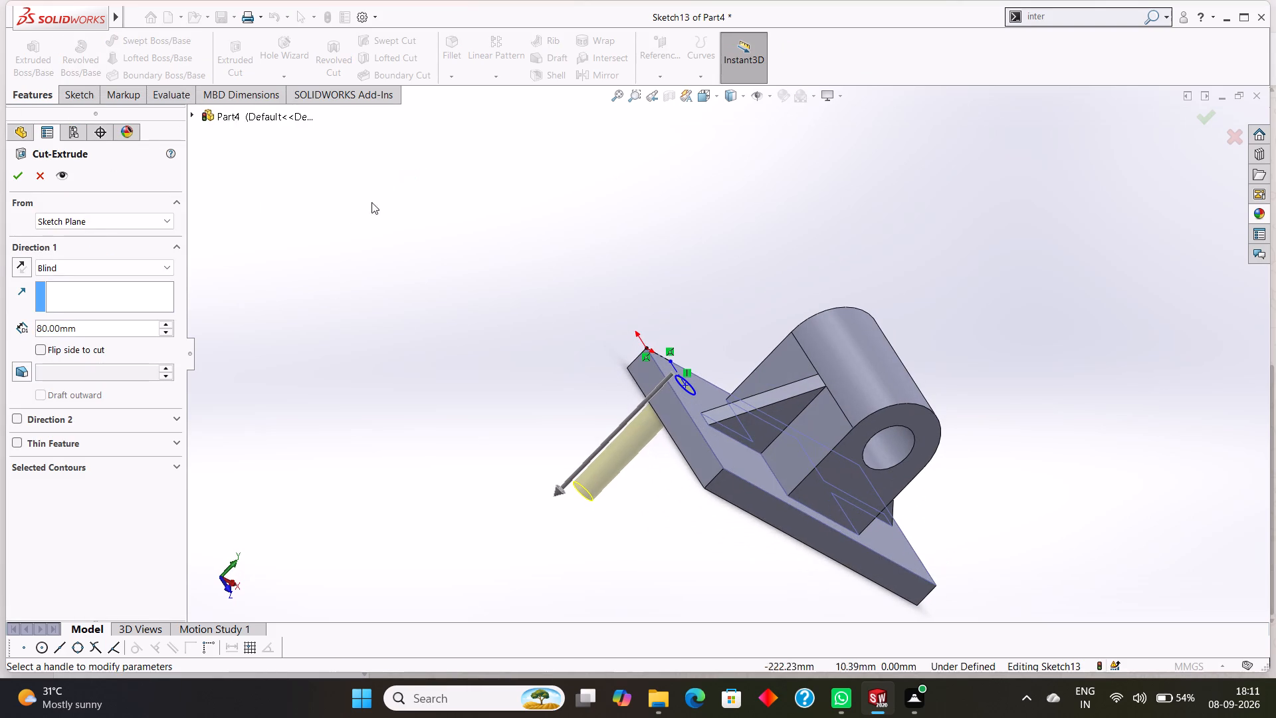
left_click(19, 178)
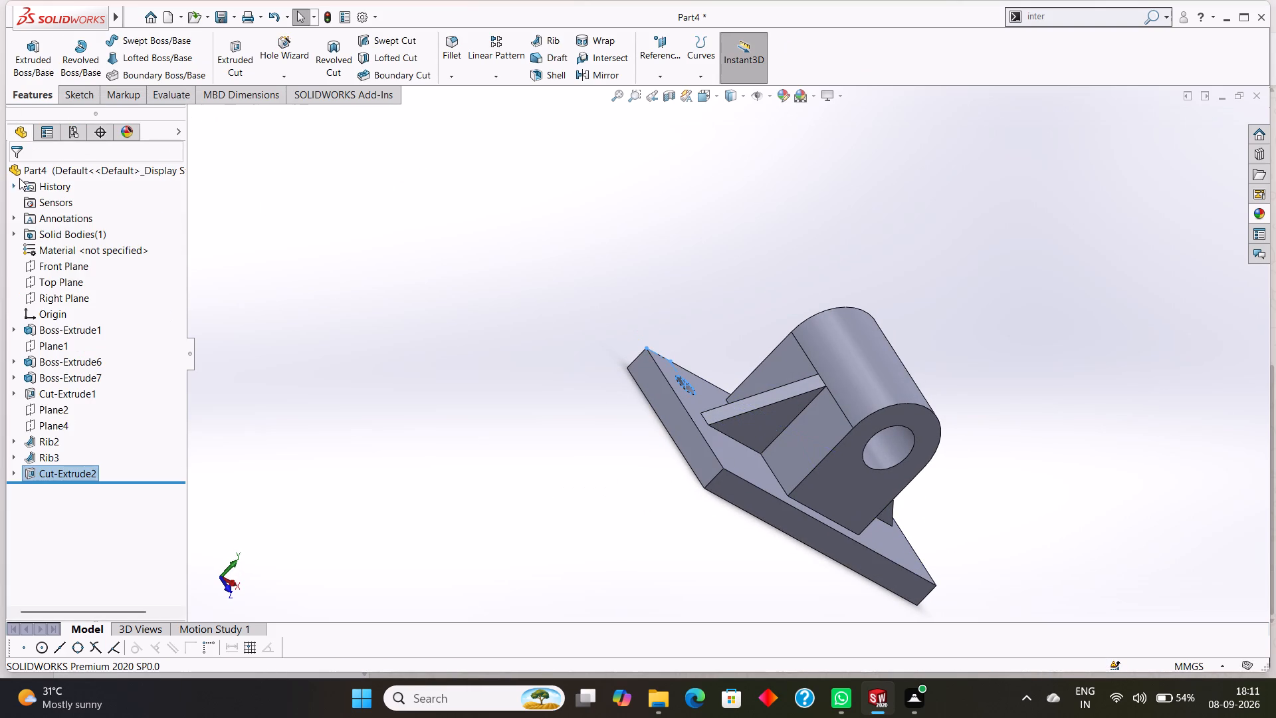
left_click(473, 195)
On the plate's top face, sketch a 20 mm line from the corner opposite the origin along their shared long edge, and another 20 mm perpendicular inward.
middle_click_drag(941, 208, 863, 274)
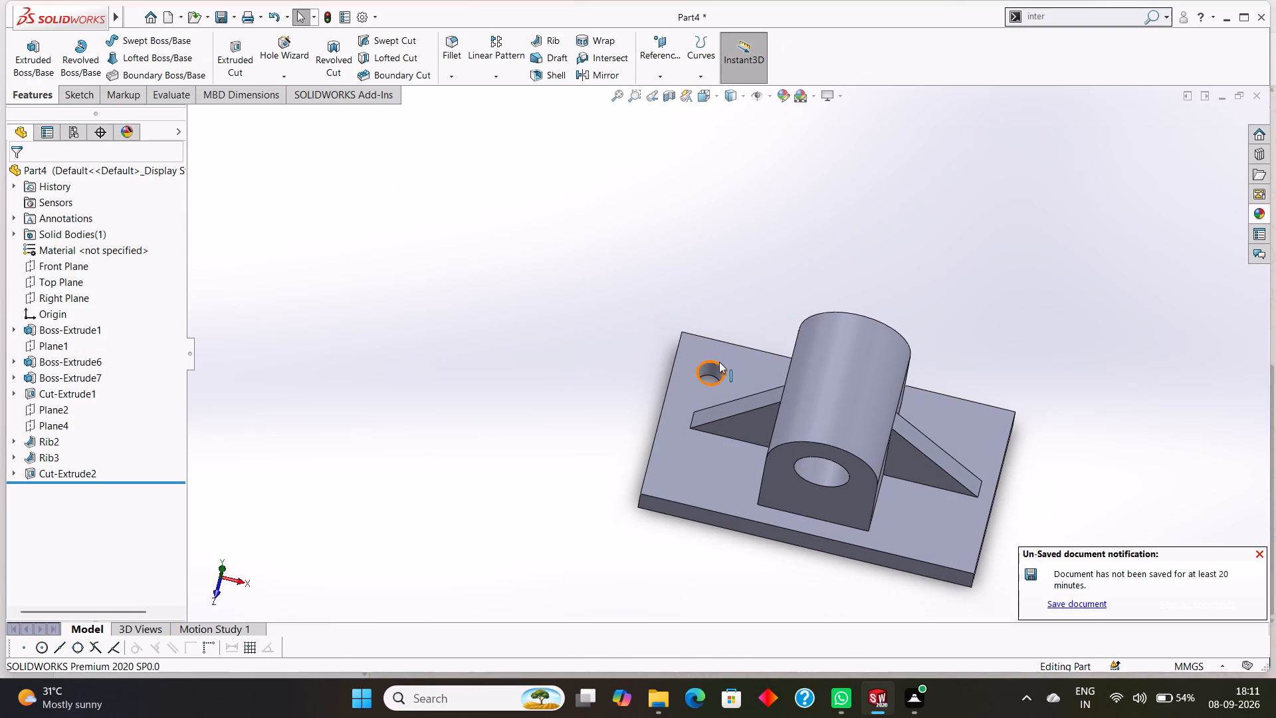
scroll(716, 364, "down", 4)
scroll(716, 364, "up", 2)
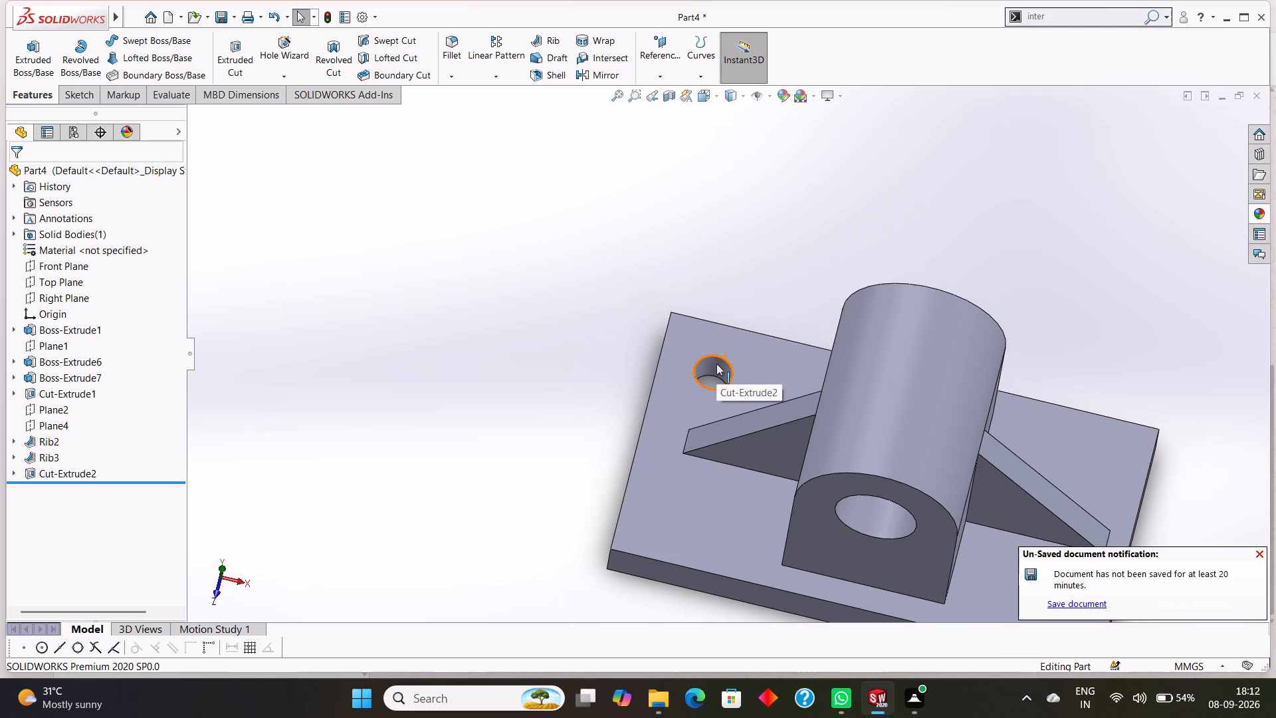
scroll(805, 326, "up", 2)
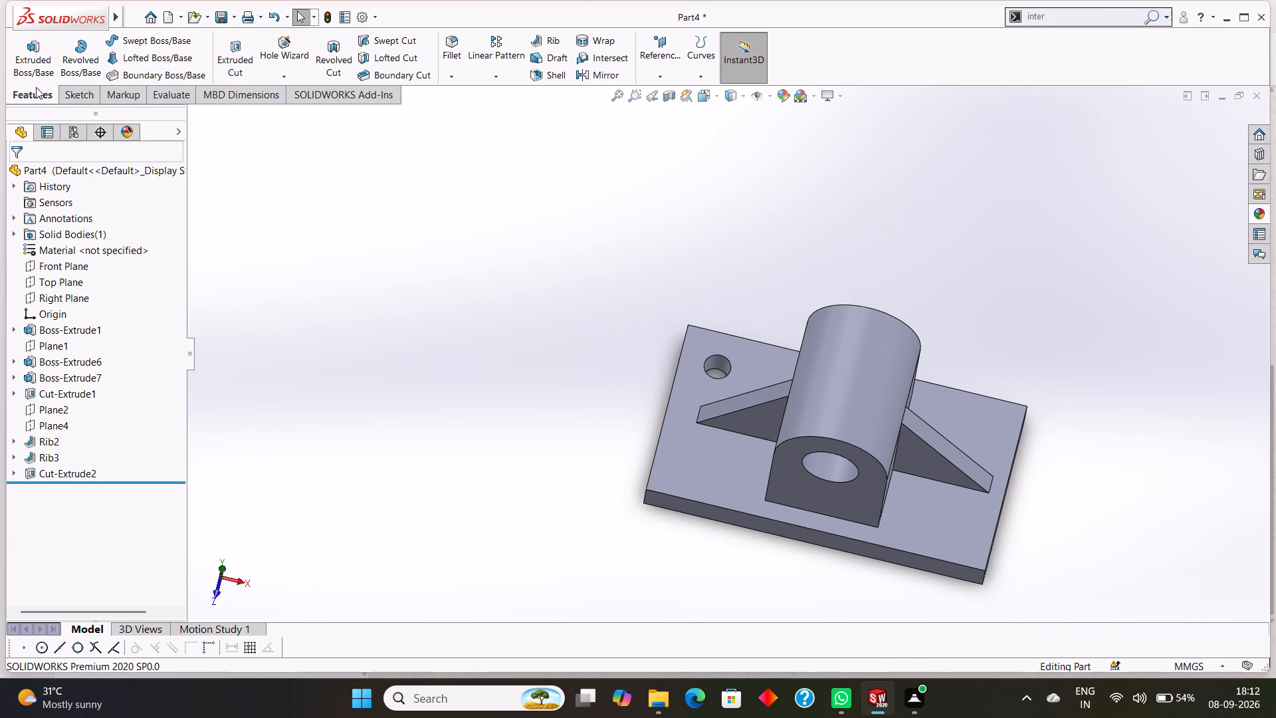
left_click(78, 94)
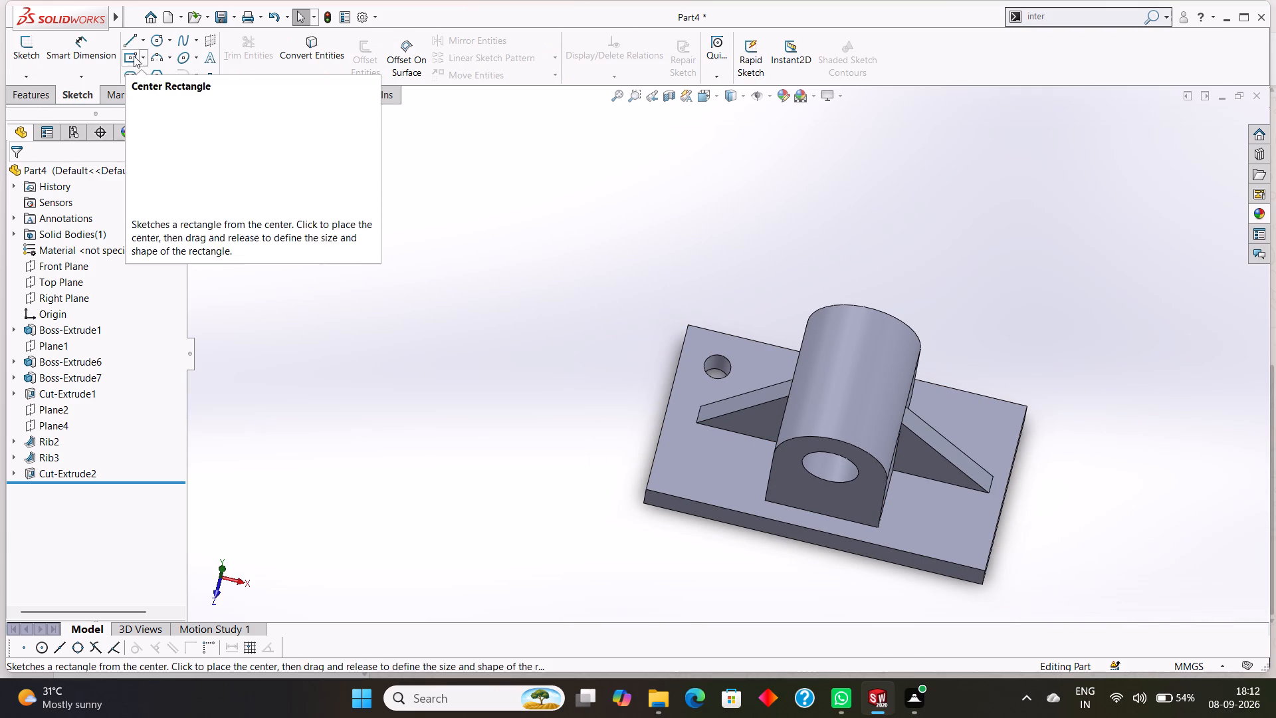
left_click(132, 39)
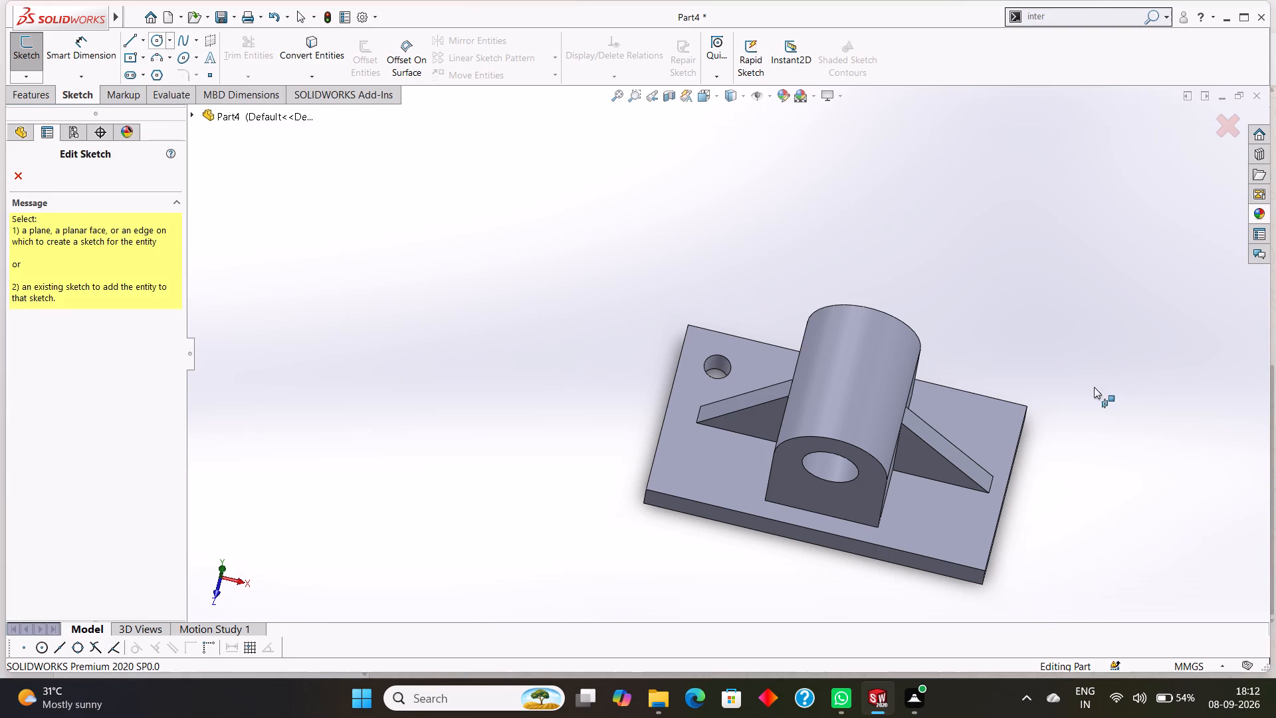
left_click(982, 407)
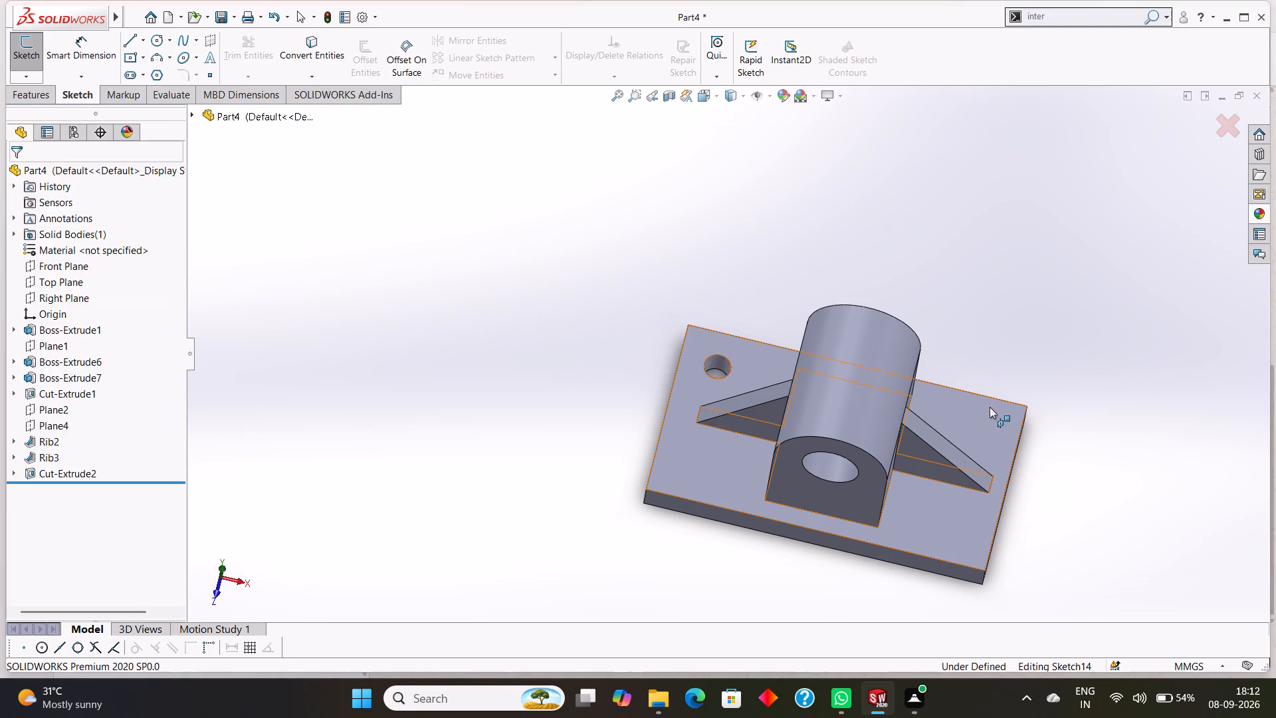
left_click(1025, 405)
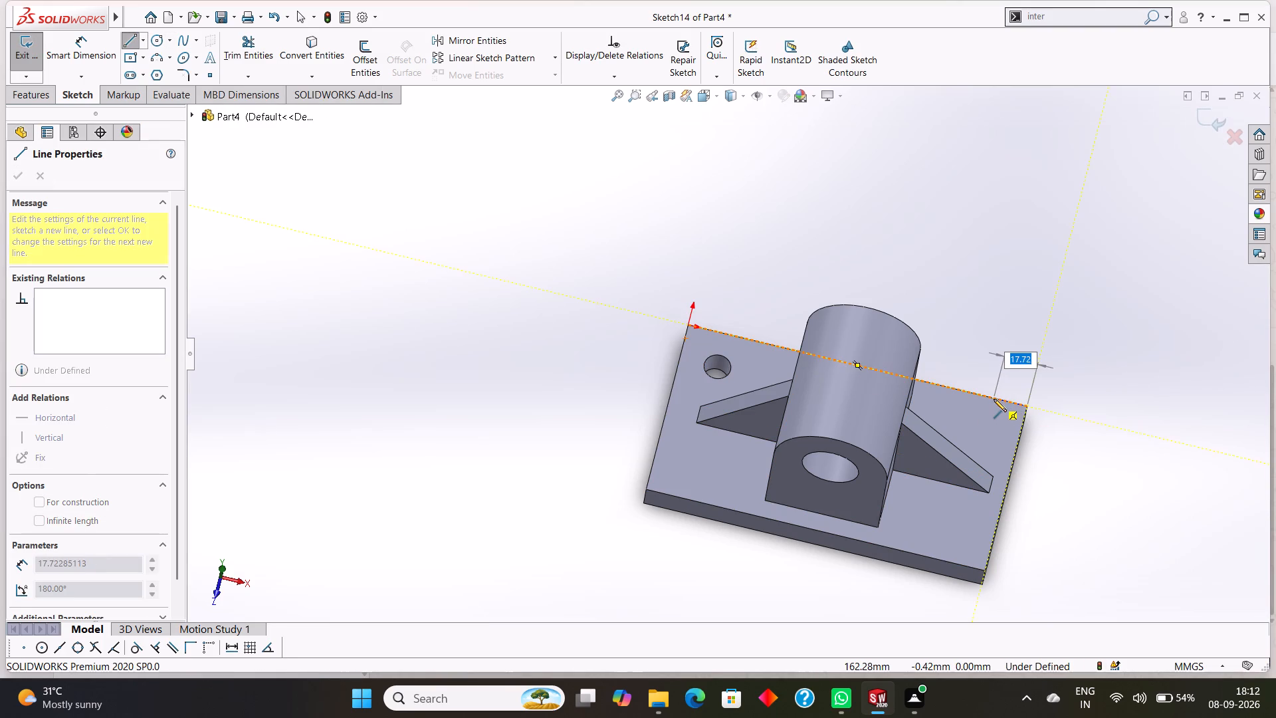
type("20")
key("Return")
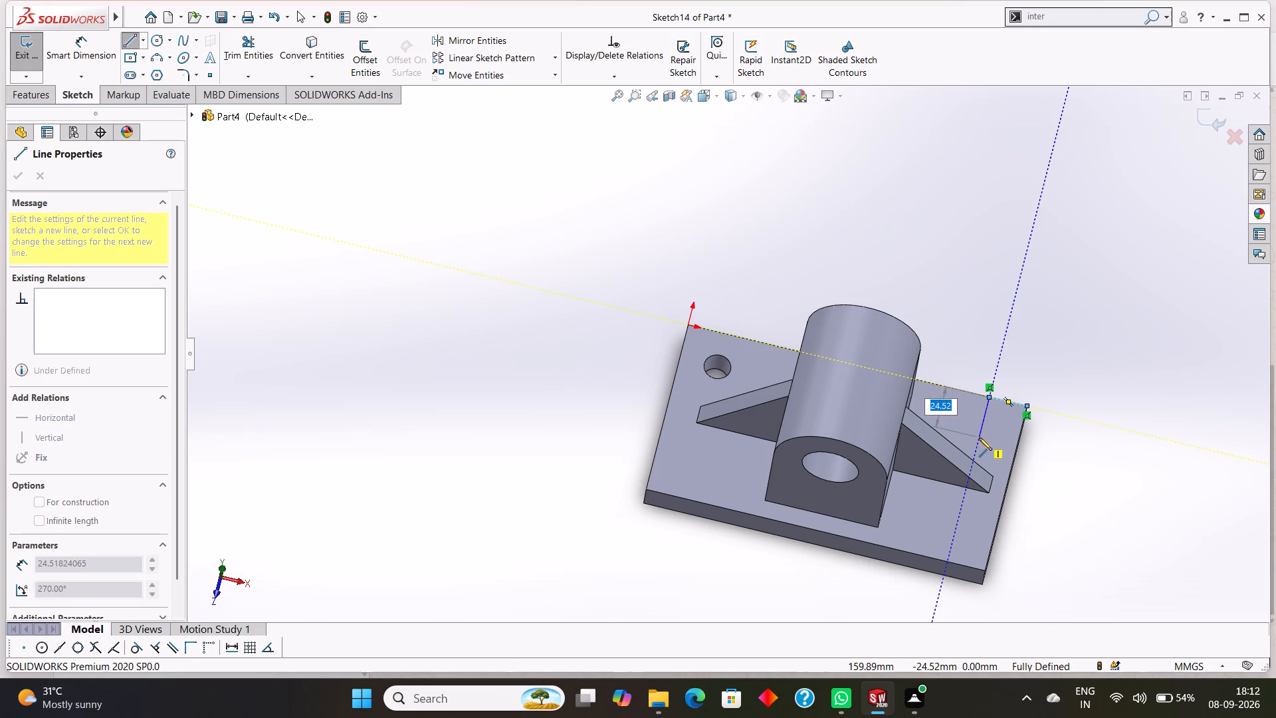
type("20")
key("Return")
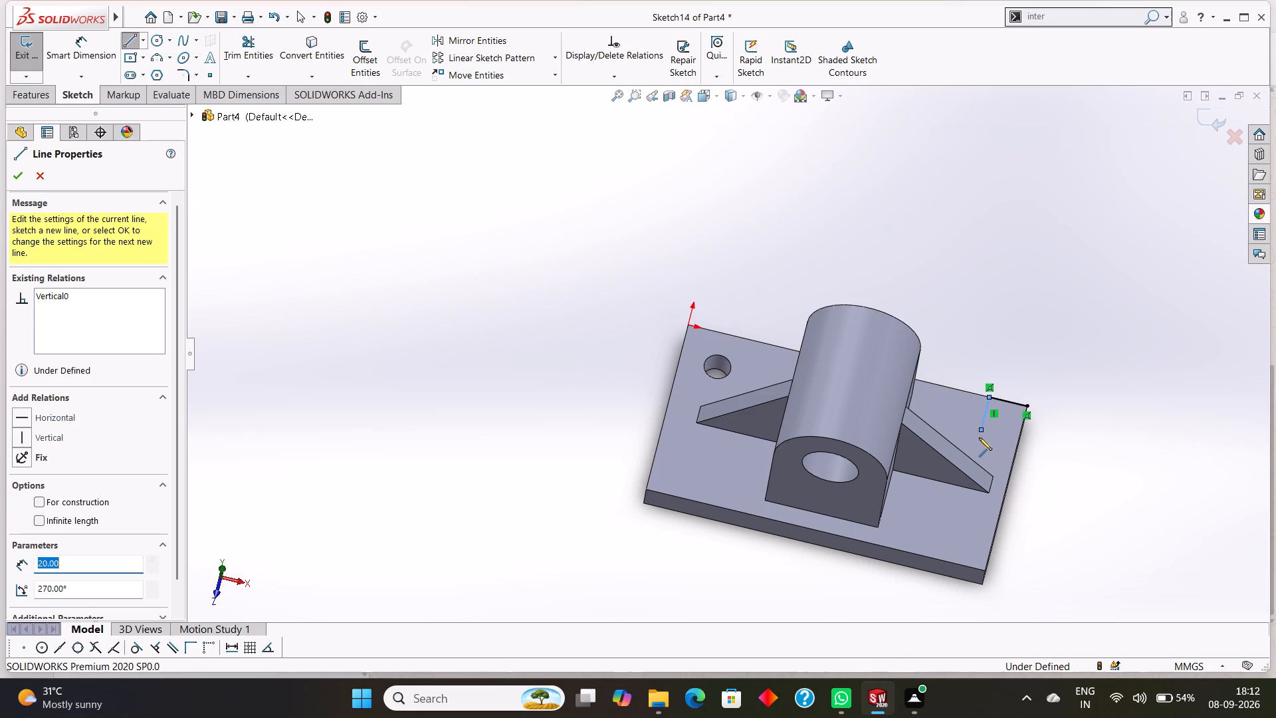
key("Escape")
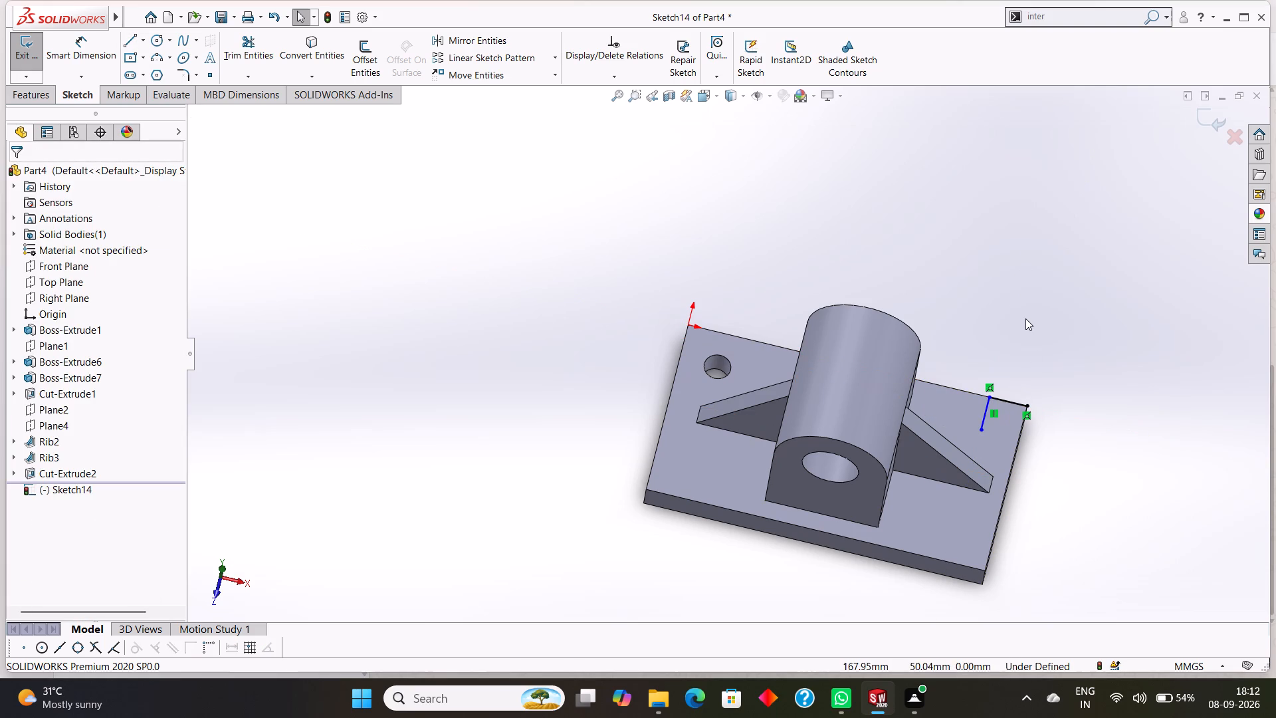
View the sketch face-on and draw a circle of 7 mm radius centred on the perpendicular line's free end.
left_click(996, 441)
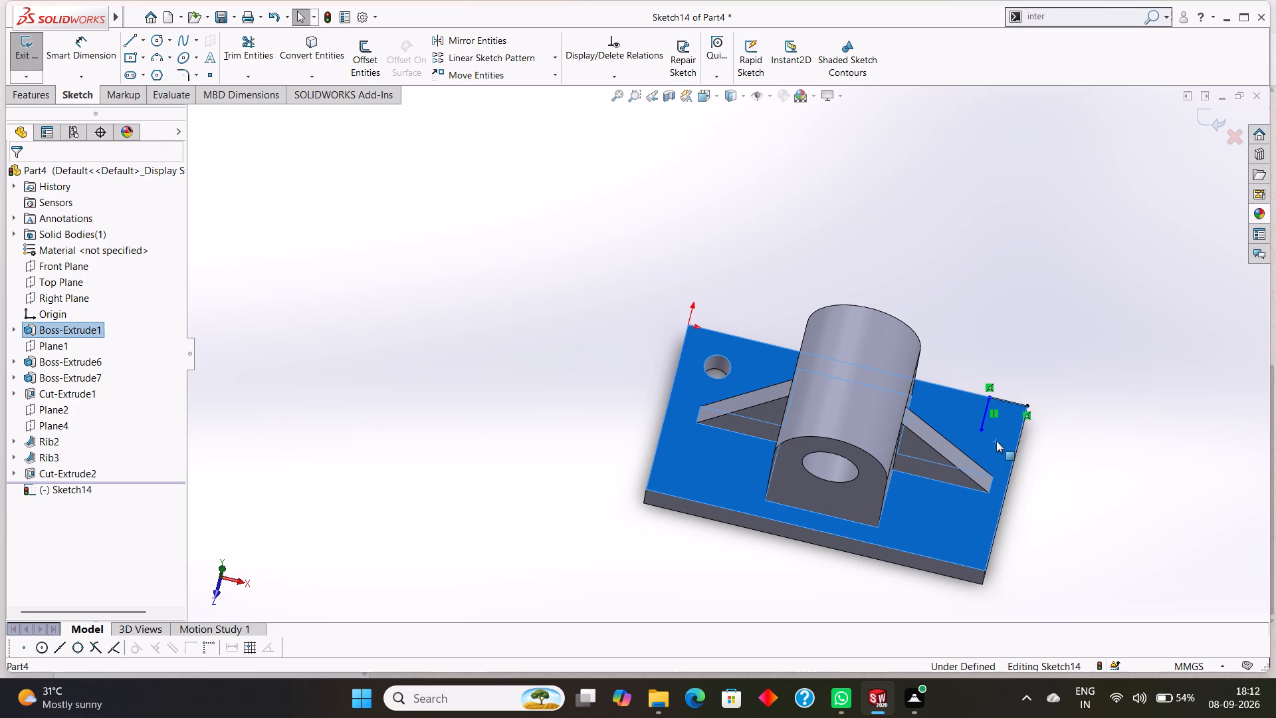
key("ctrl+6")
key("Escape")
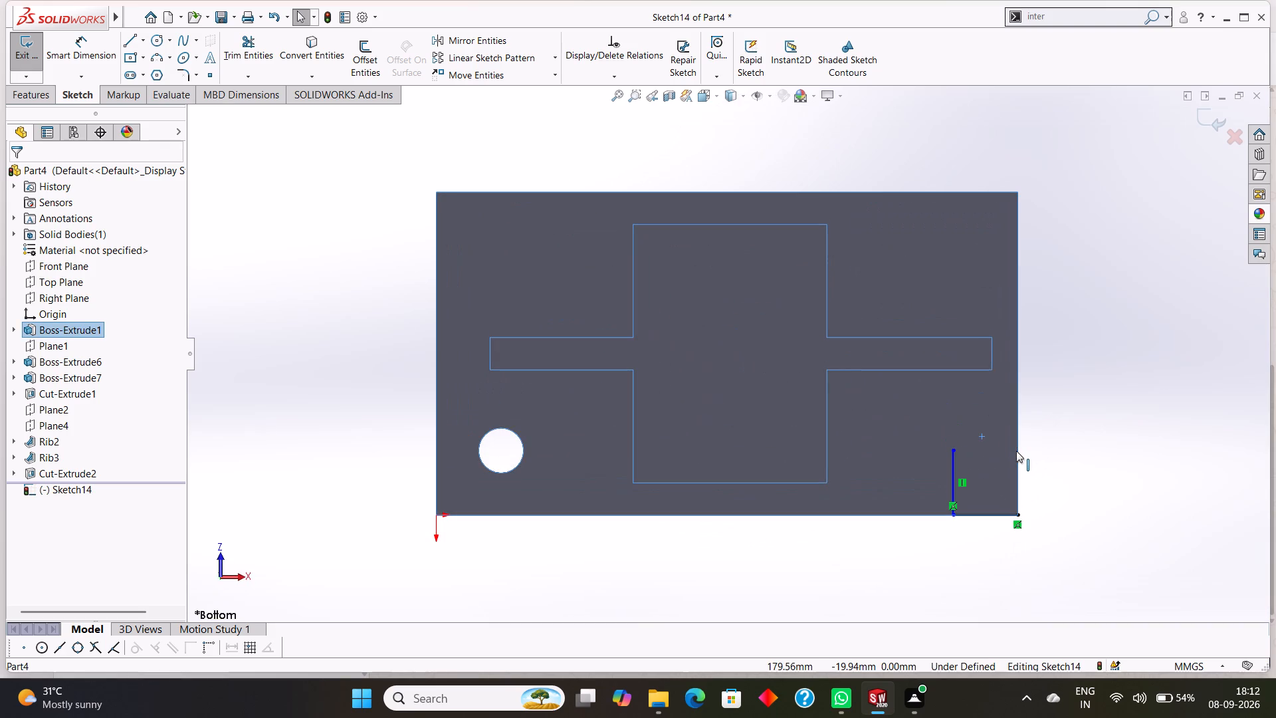
middle_click_drag(1141, 376, 1141, 659)
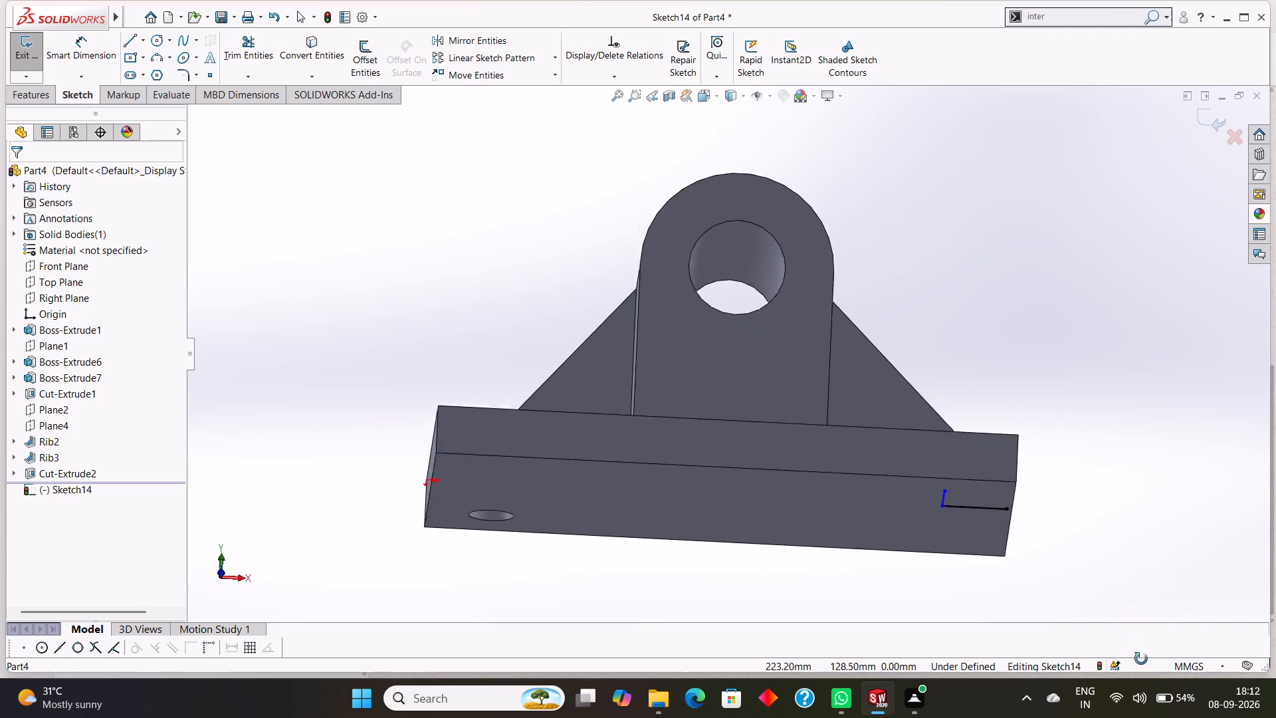
middle_click_drag(1141, 659, 1146, 709)
middle_click_drag(1148, 447, 1146, 576)
left_click(940, 499)
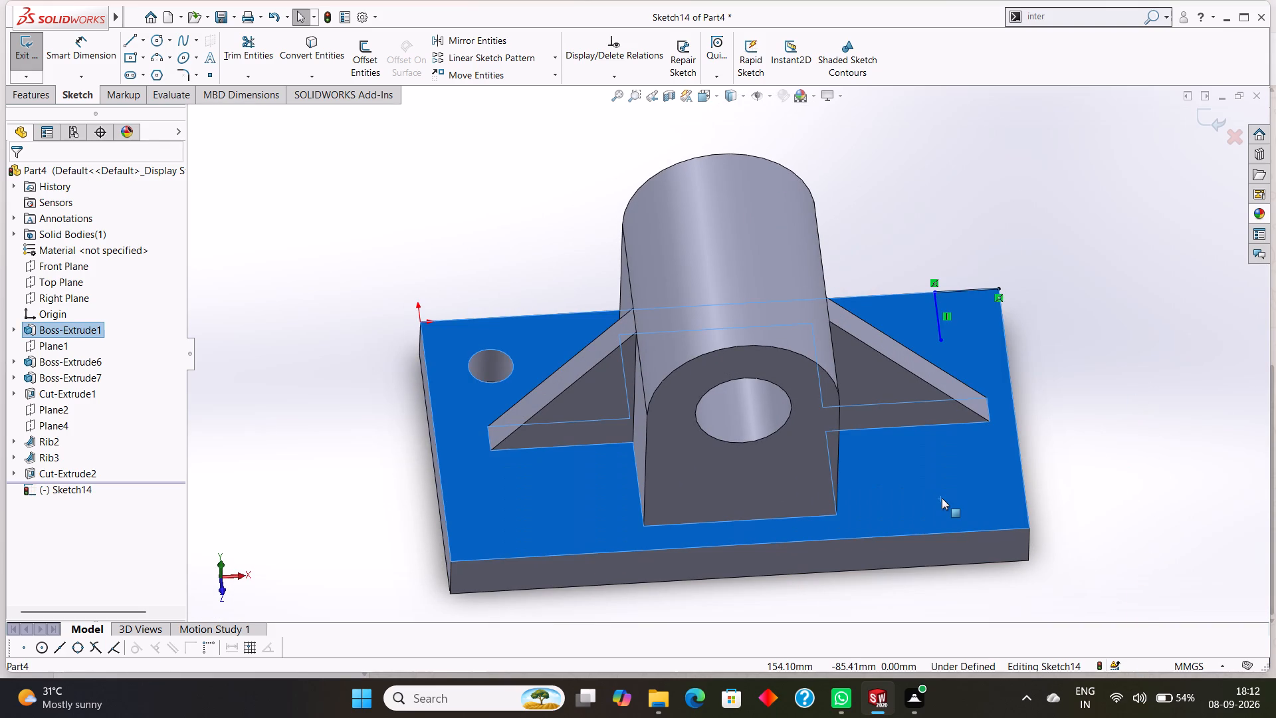
key("ctrl+8")
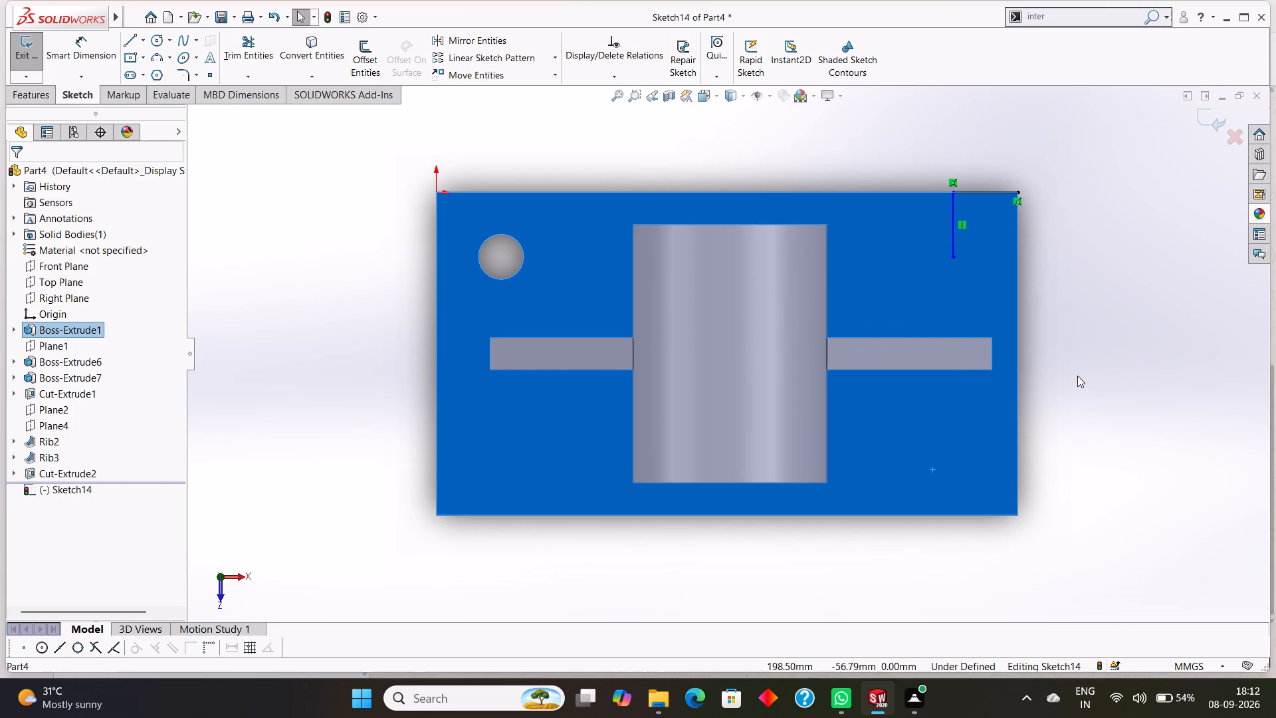
key("Escape")
scroll(985, 179, "down", 5)
scroll(819, 294, "down", 3)
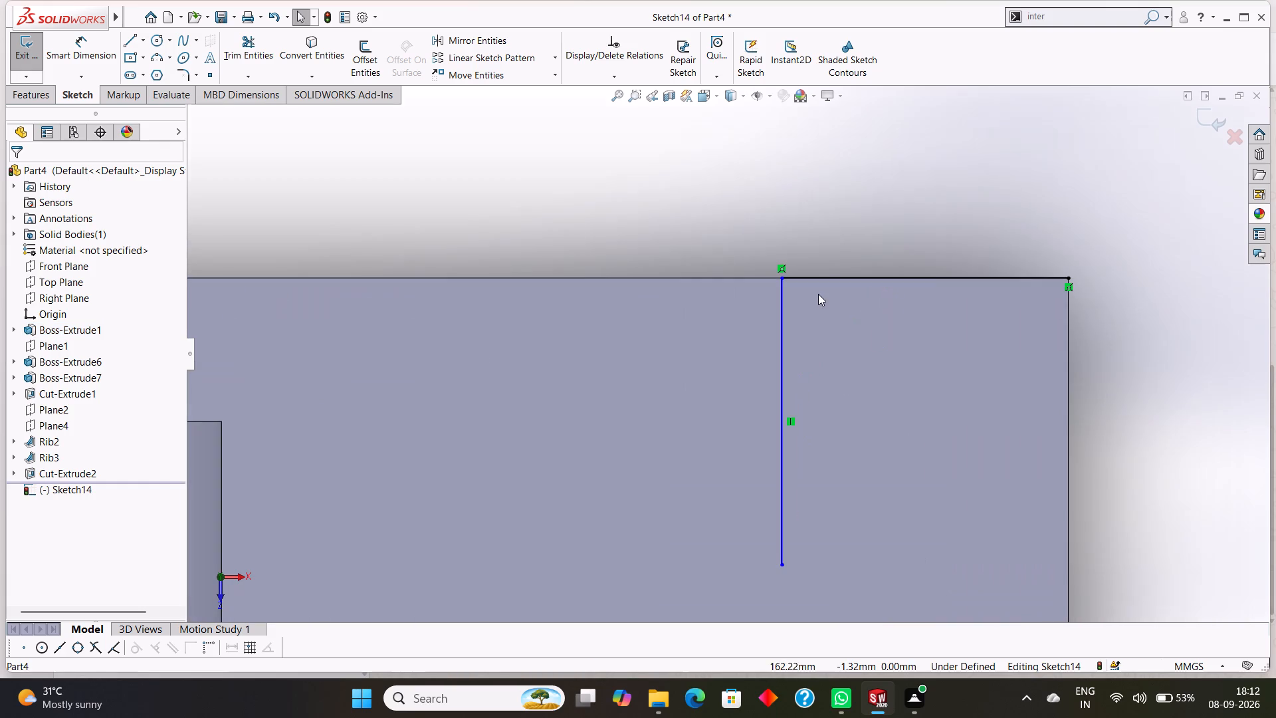
scroll(825, 304, "up", 6)
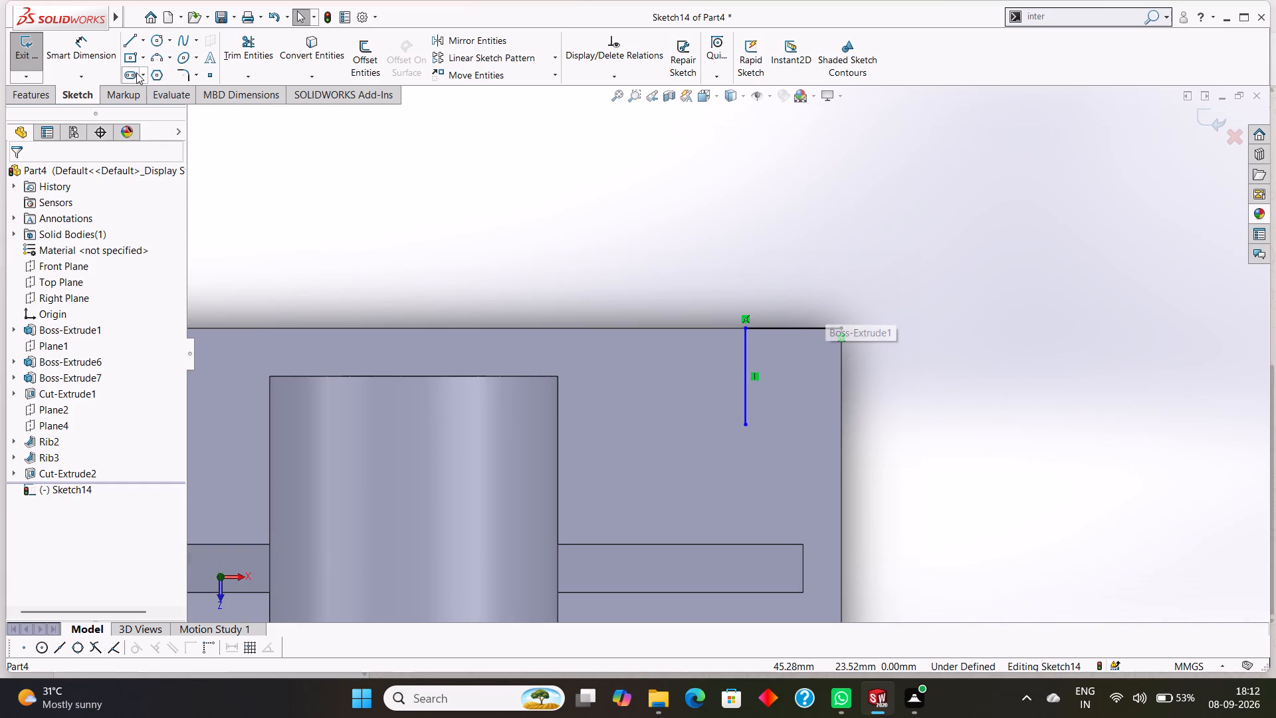
left_click(170, 44)
left_click(182, 56)
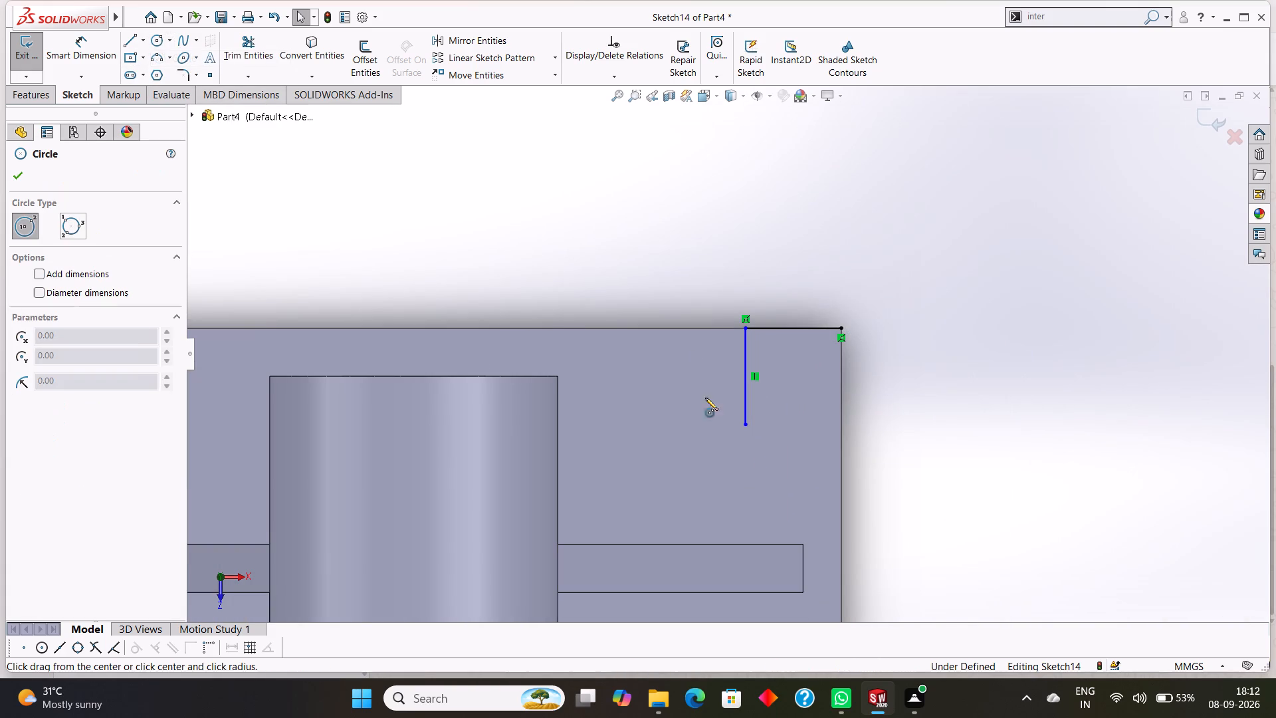
left_click(747, 423)
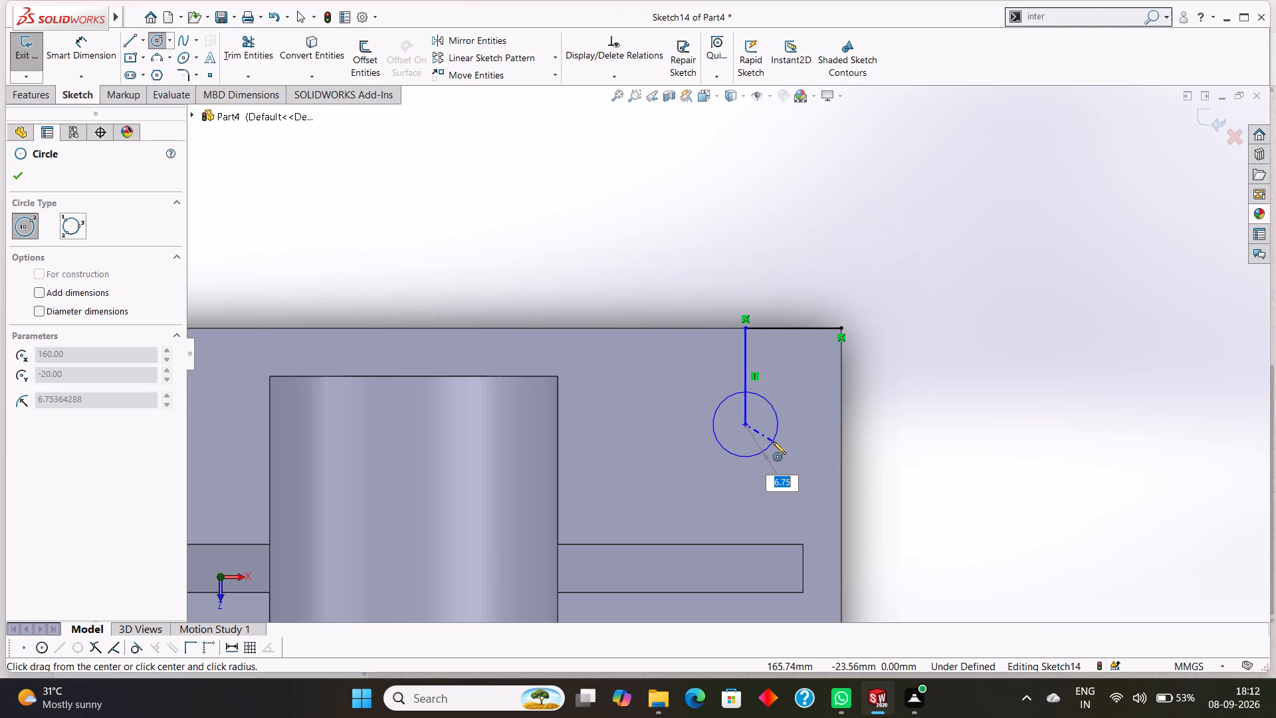
key("7")
key("Return")
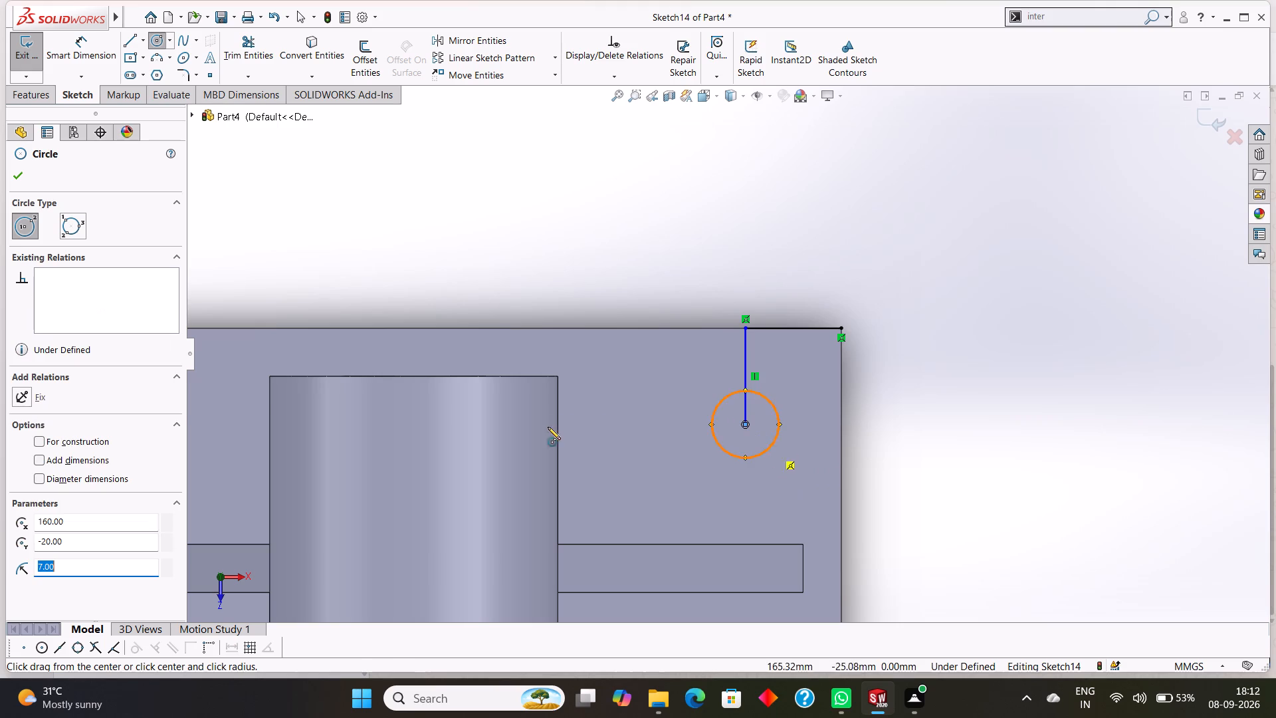
left_click(17, 181)
Draw a 20 mm line along the opposite long edge from the corner at the same plate end, and another 20 mm perpendicular into the plate.
scroll(841, 392, "up", 4)
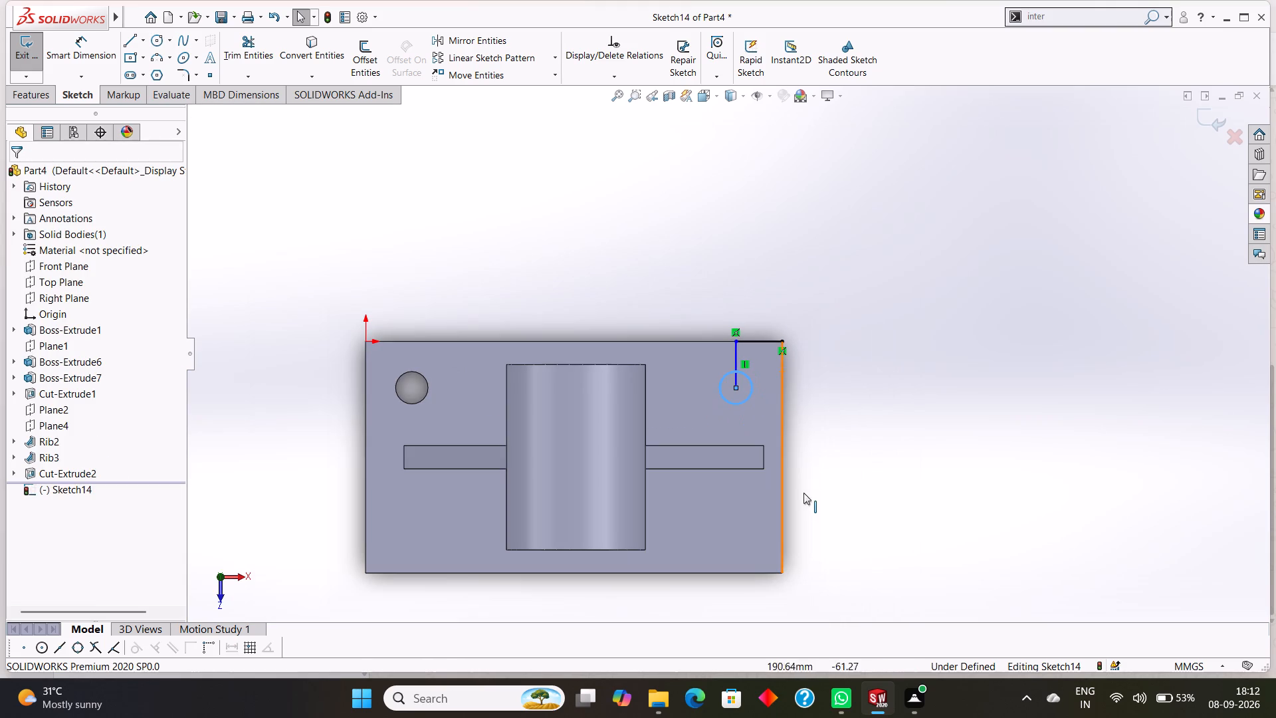
scroll(817, 515, "up", 1)
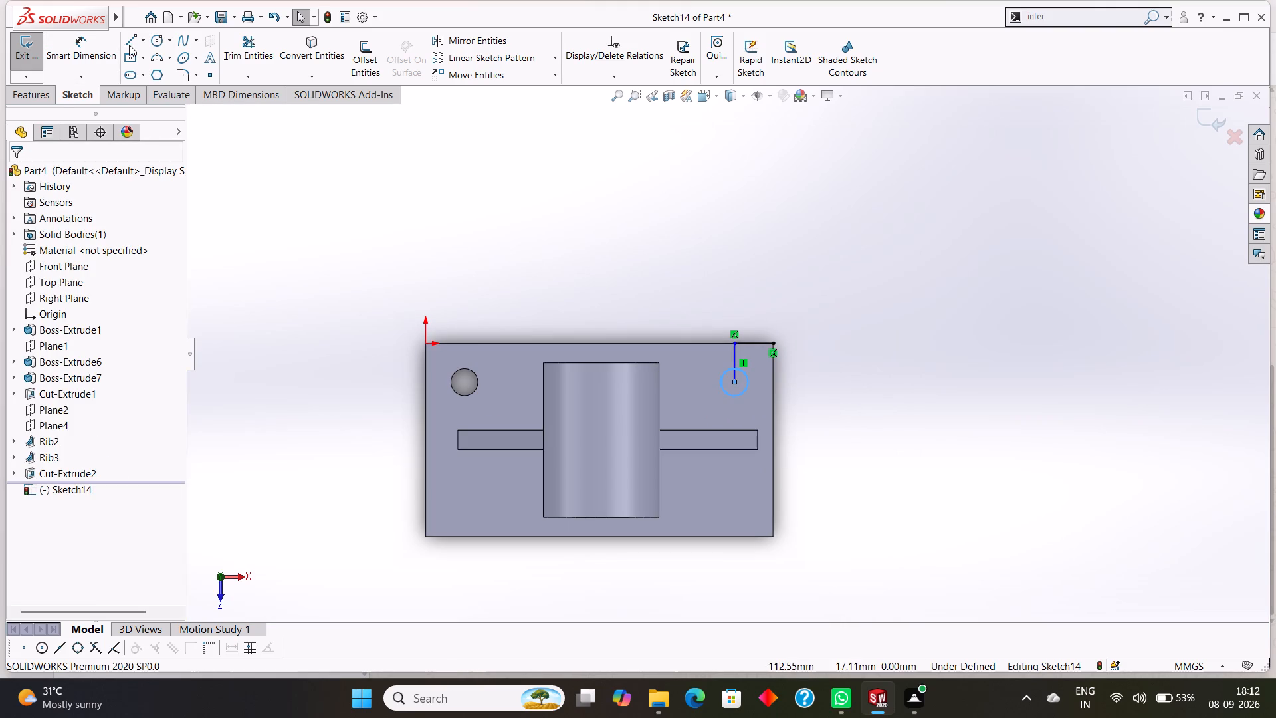
left_click(132, 39)
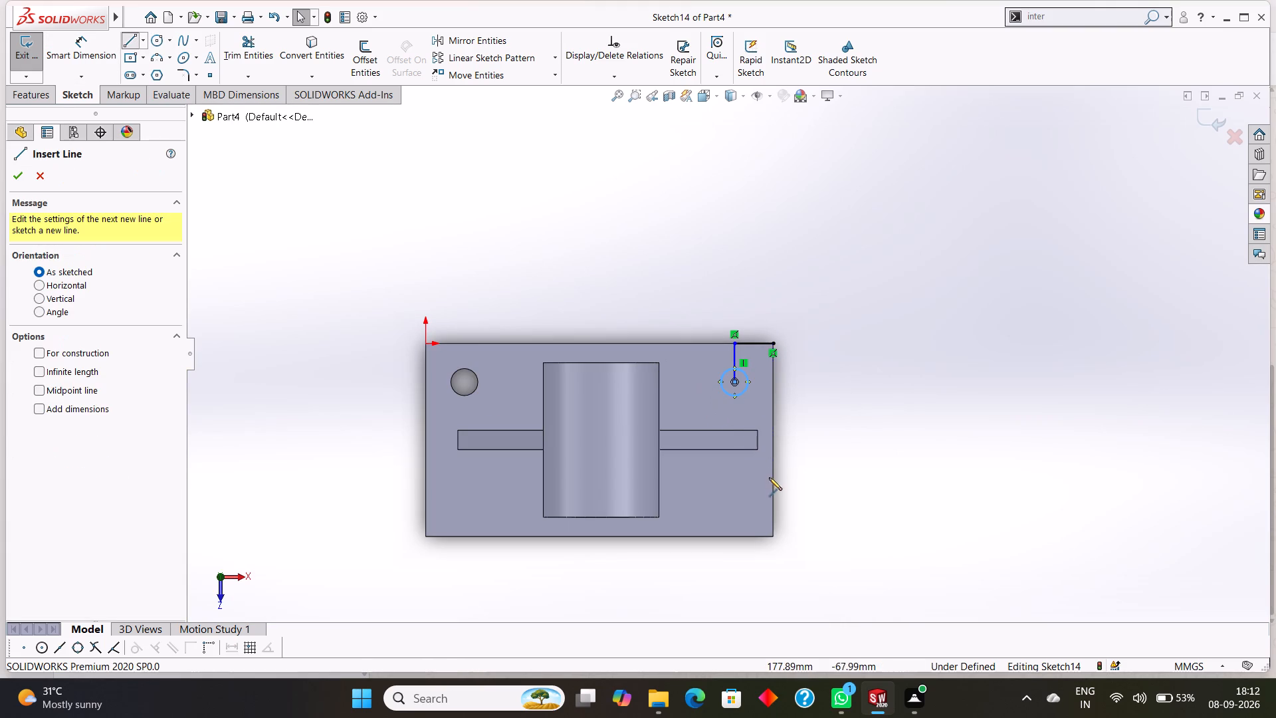
left_click(773, 536)
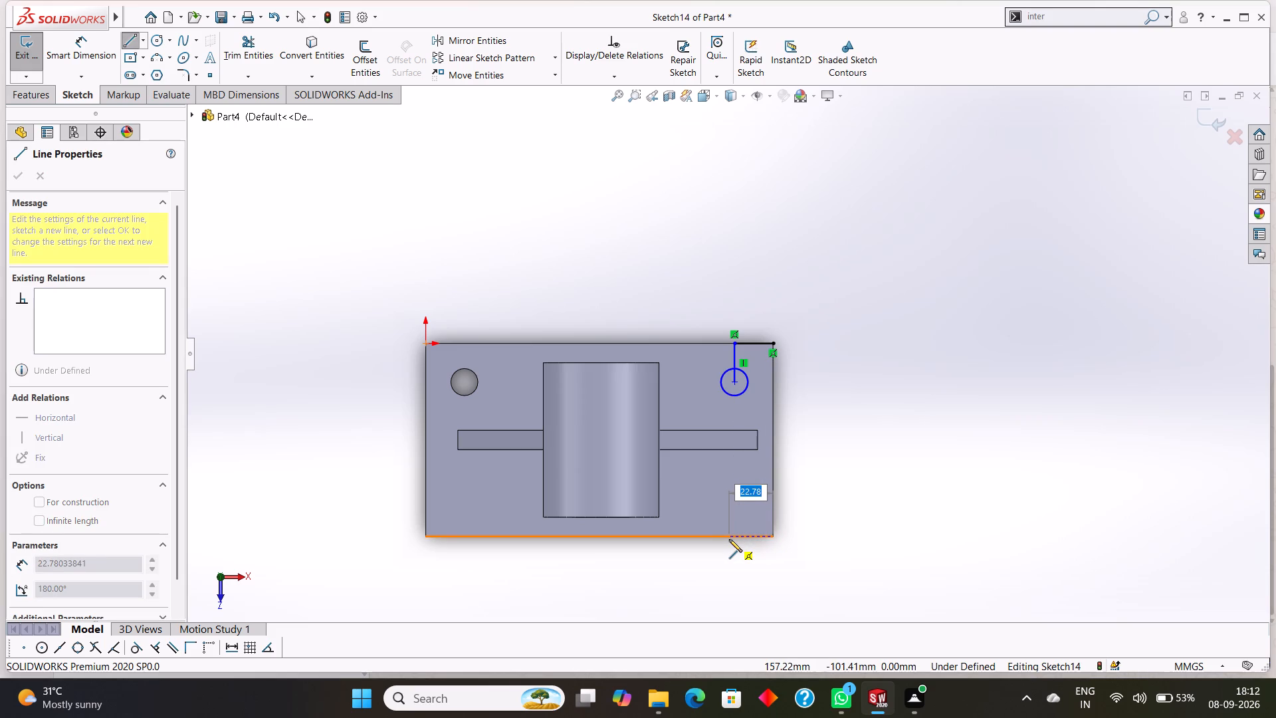
type("20")
key("Return")
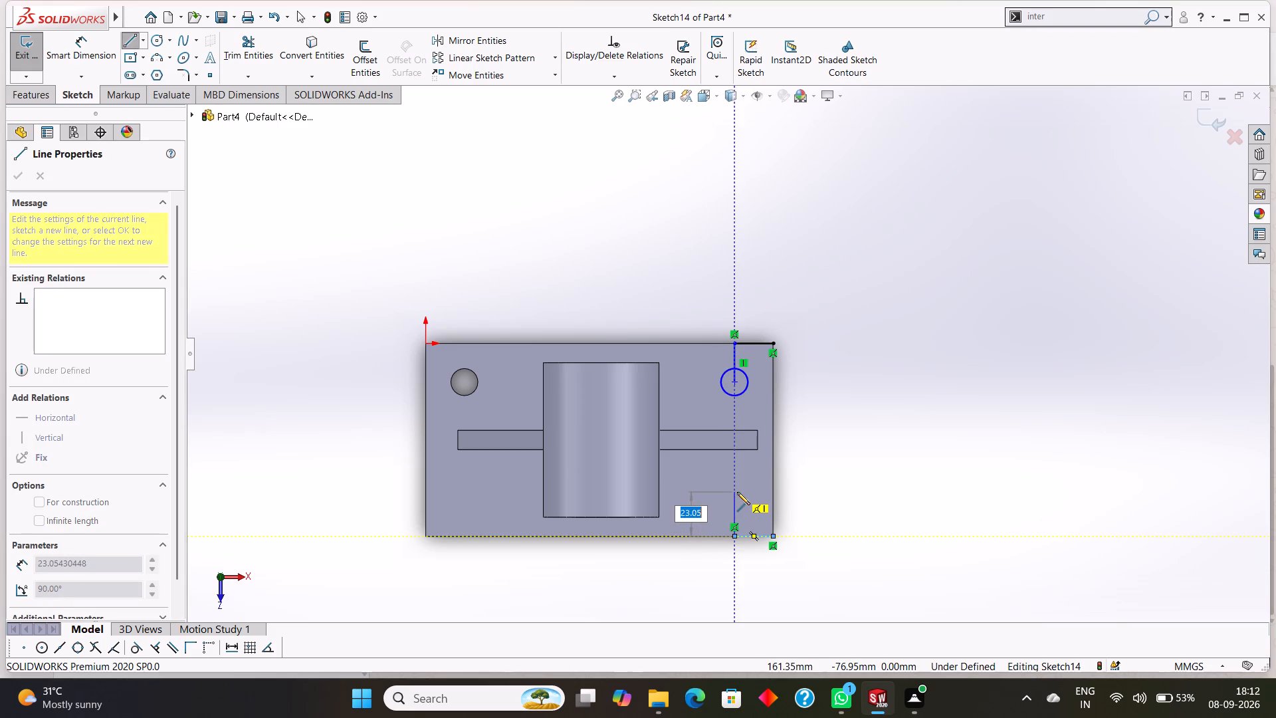
type("20")
key("Return")
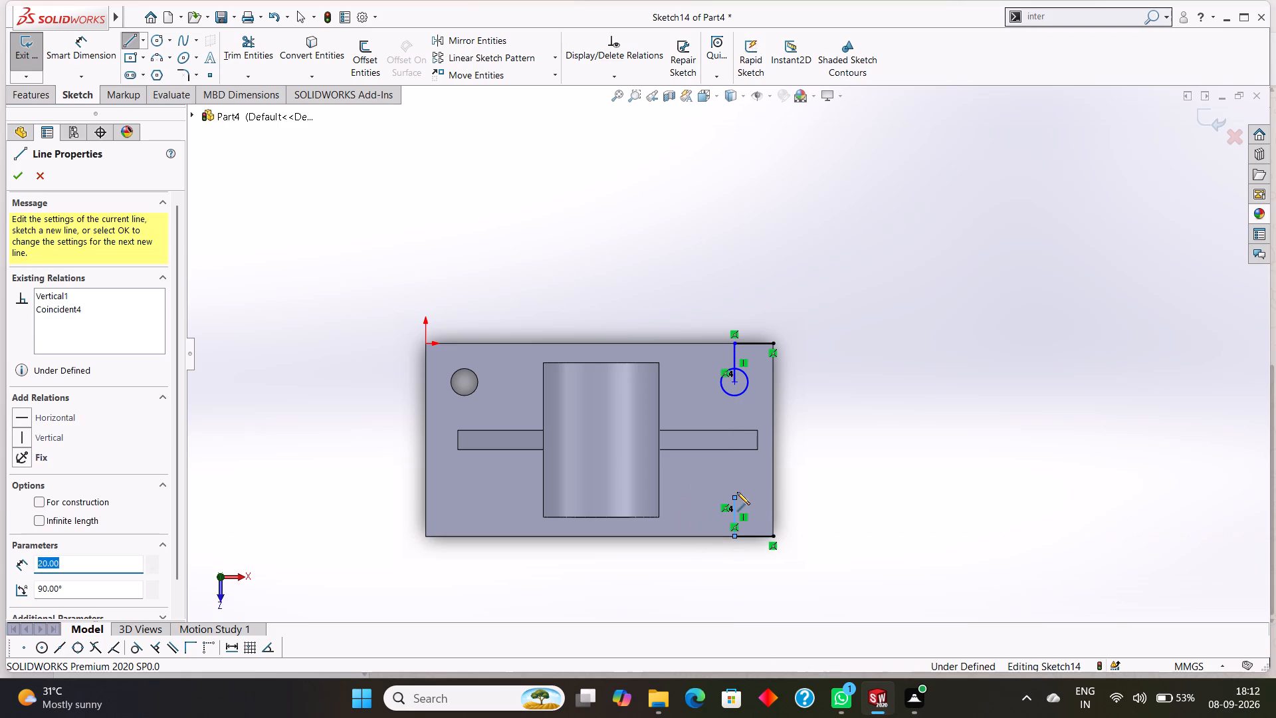
left_click(737, 491)
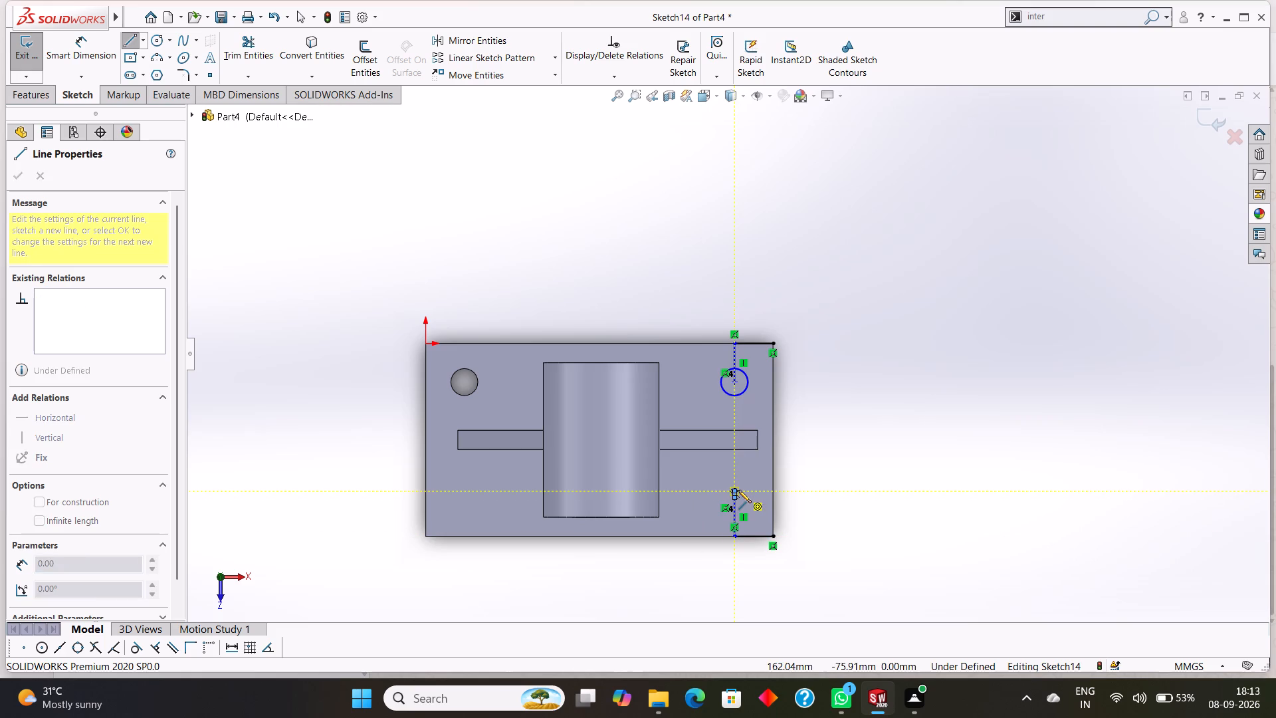
key("Escape")
key("ctrl+z")
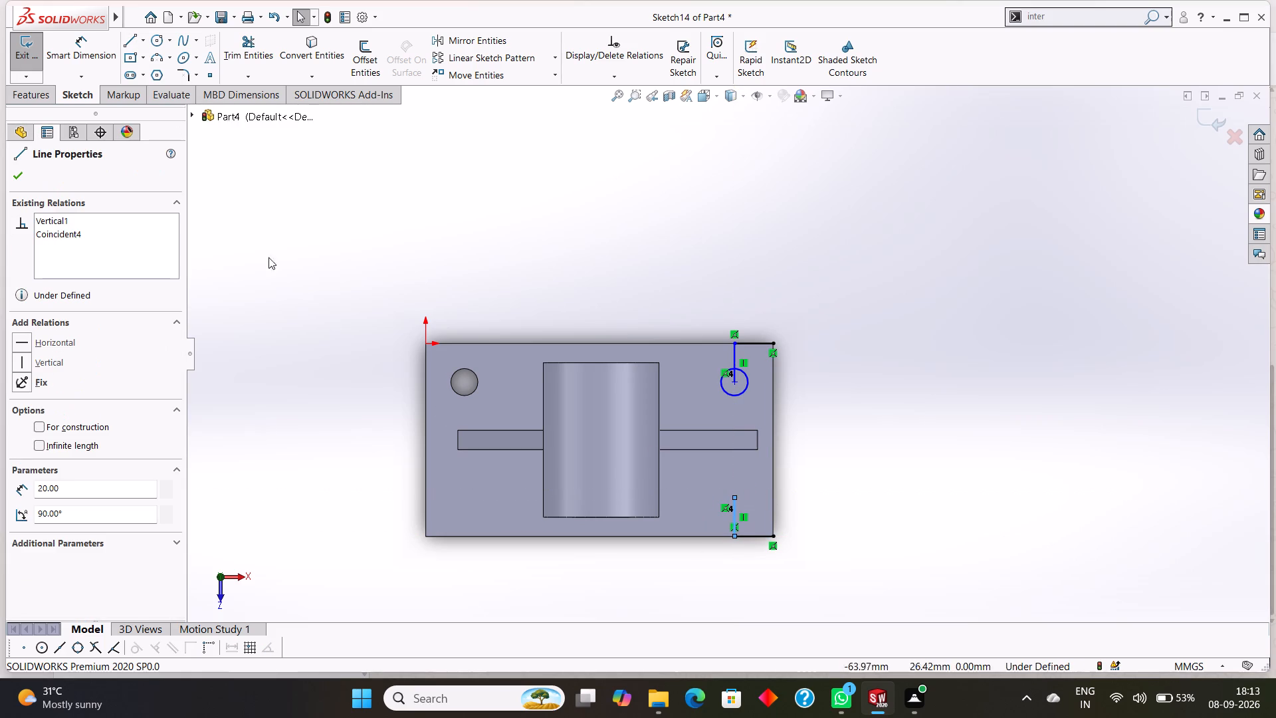
Sketch a circle of 7 mm radius centred on the free end of the second perpendicular line.
left_click(166, 45)
left_click(181, 55)
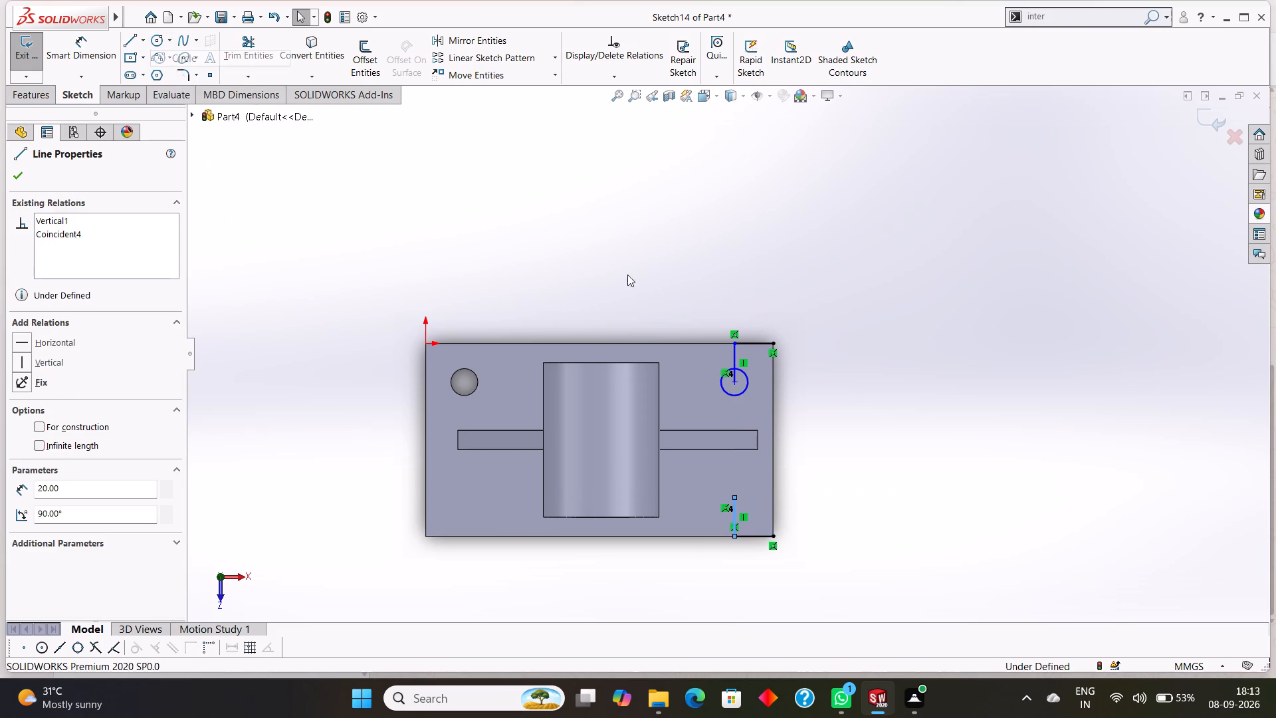
left_click(736, 497)
key("7")
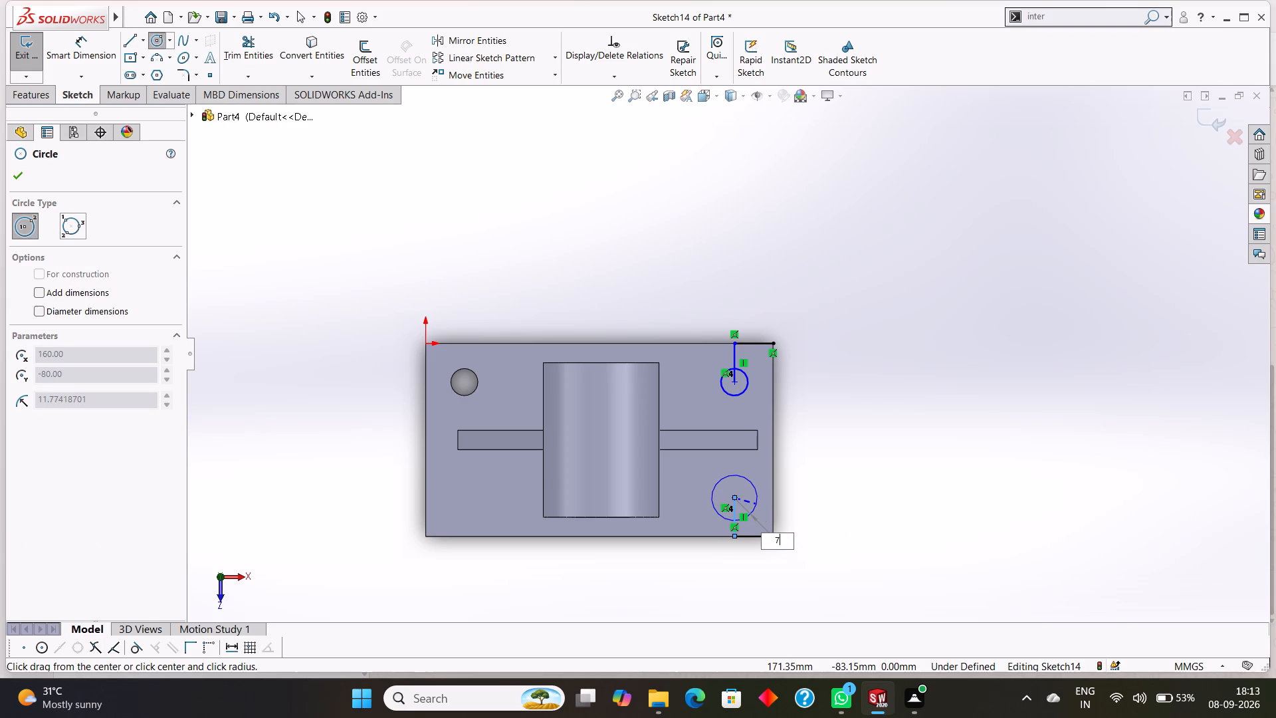
key("Return")
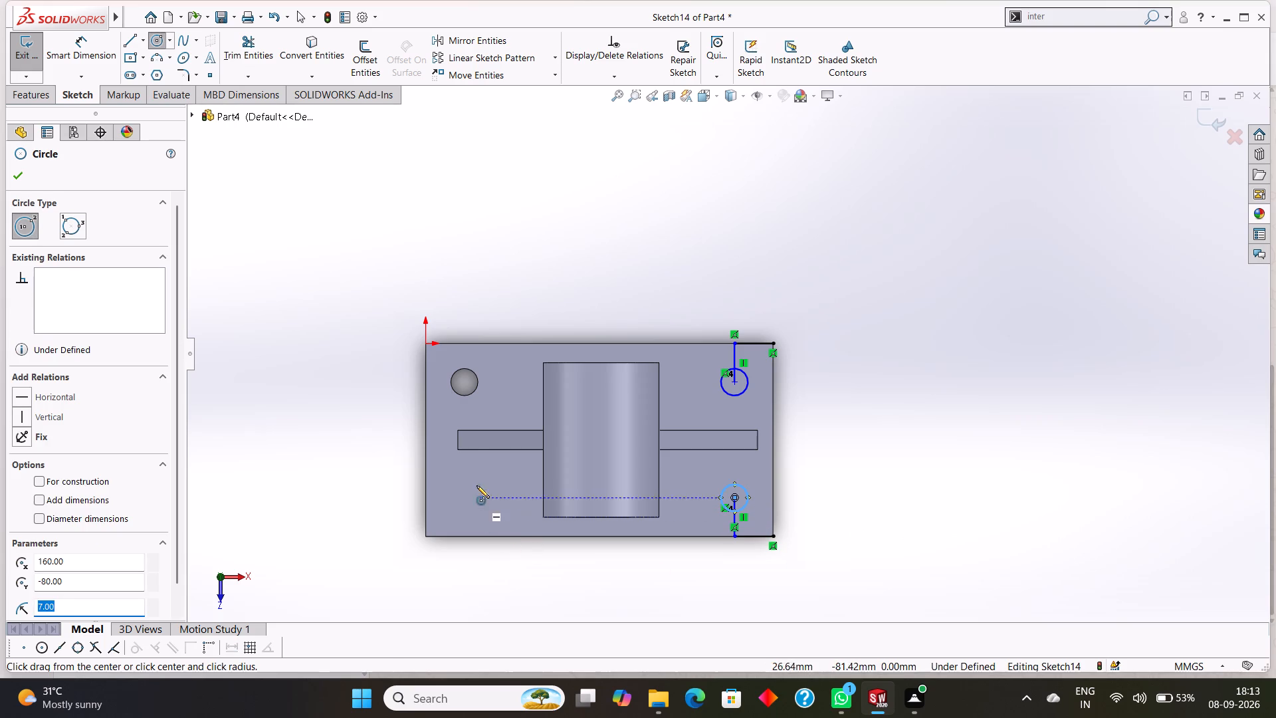
left_click(423, 538)
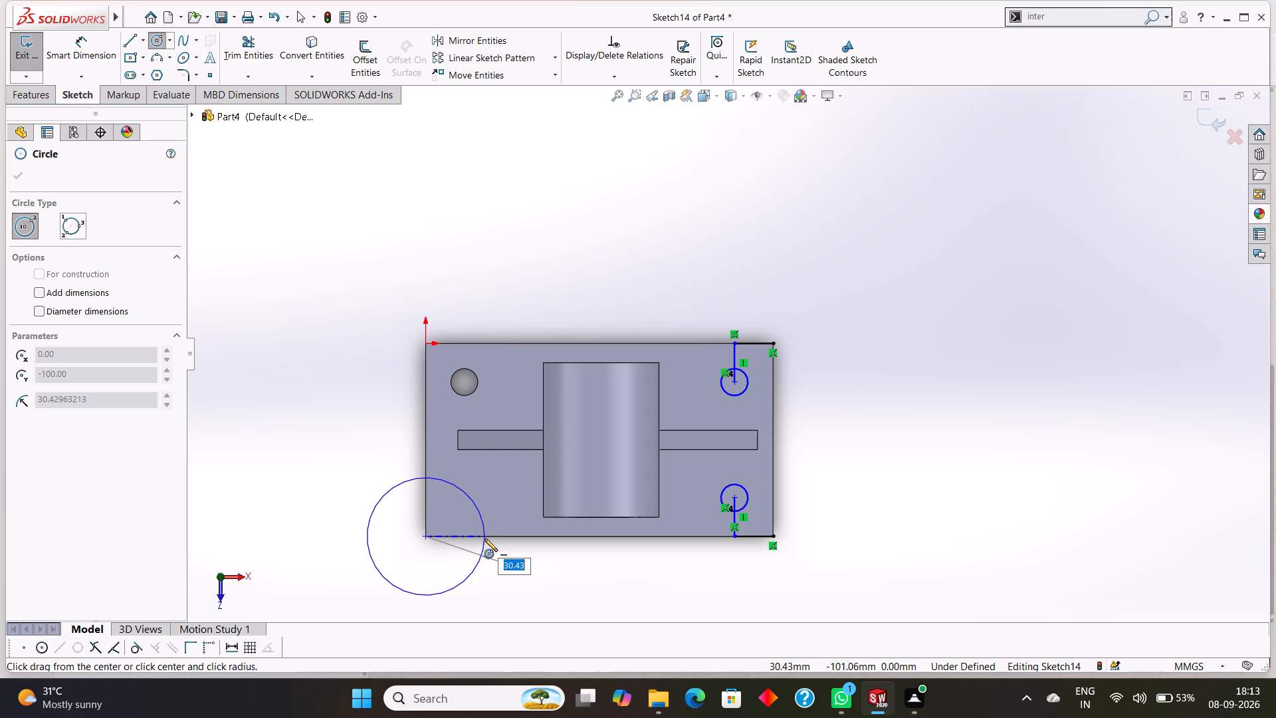
key("Escape")
Draw a 20 mm line along the long edge from the last unmarked plate corner, and another 20 mm perpendicular into the plate.
left_click(130, 31)
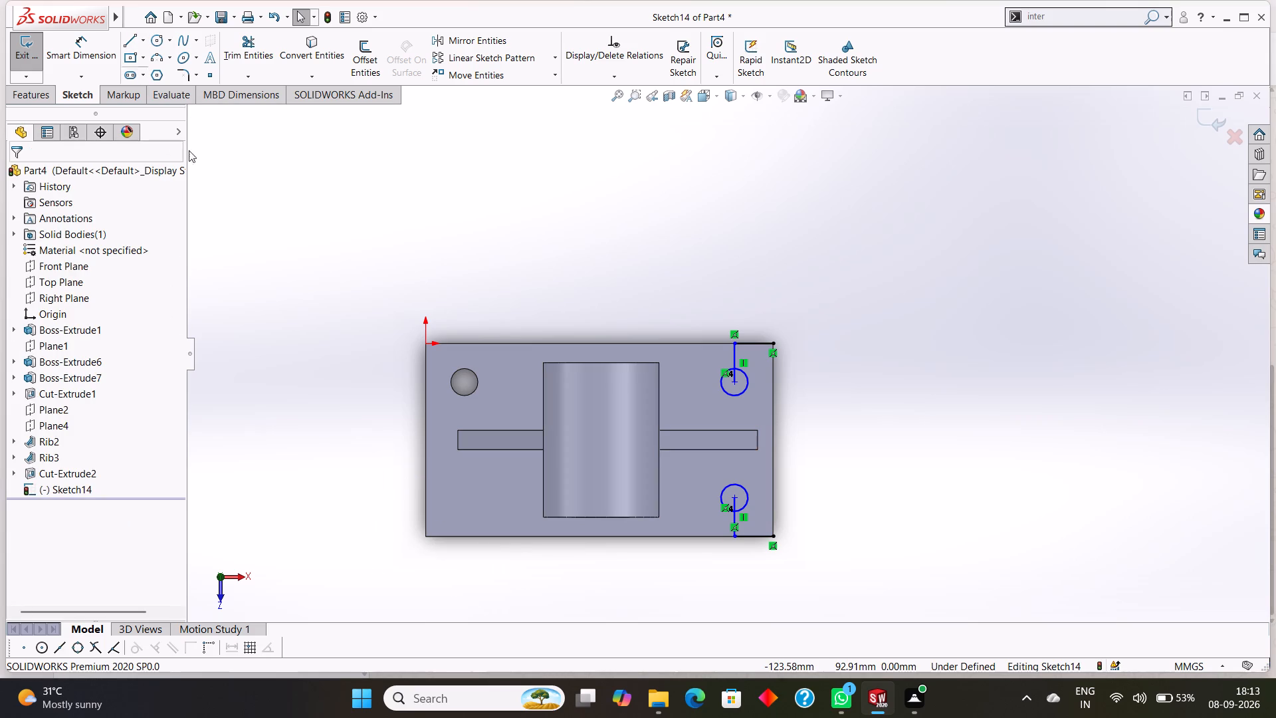
left_click(132, 33)
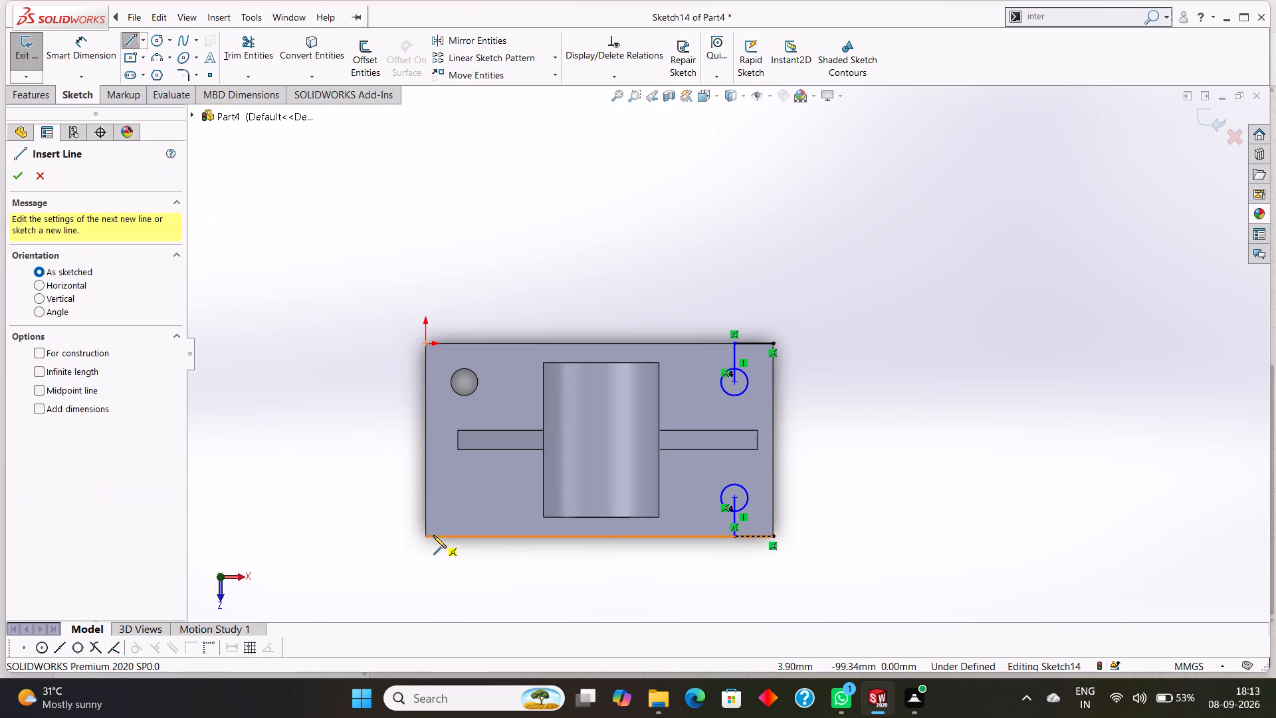
left_click(425, 538)
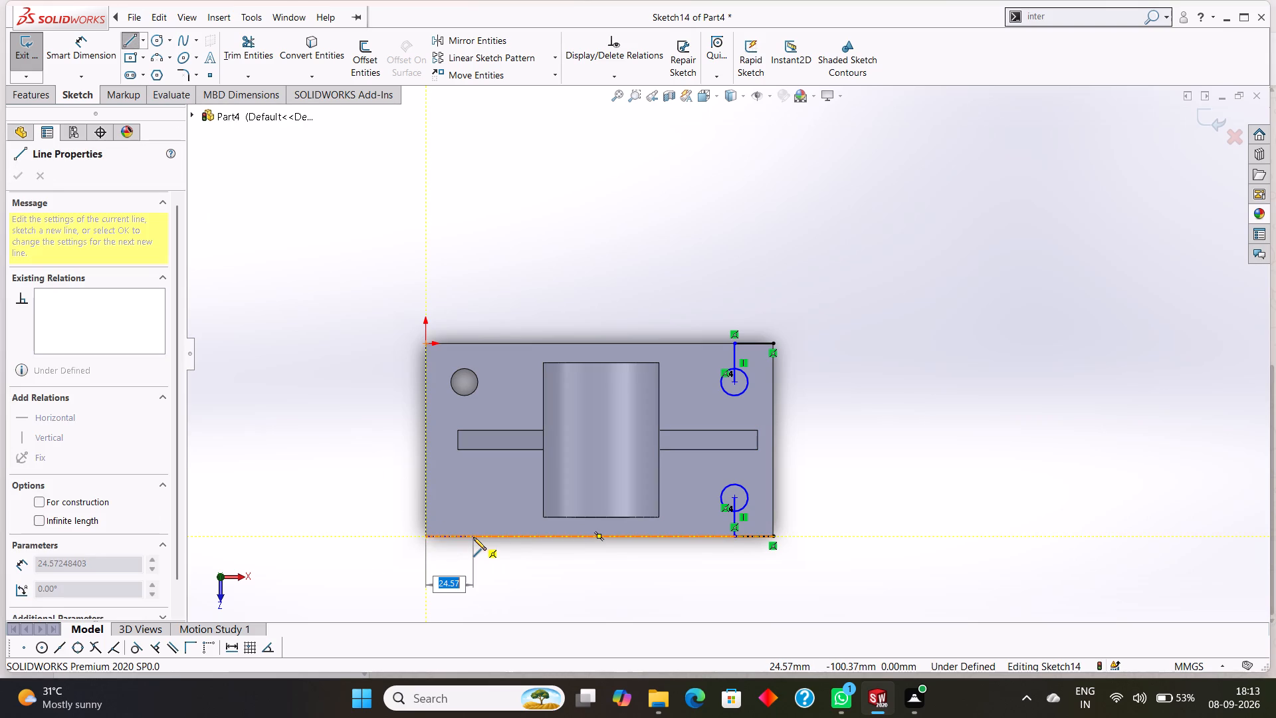
type("20")
key("Return")
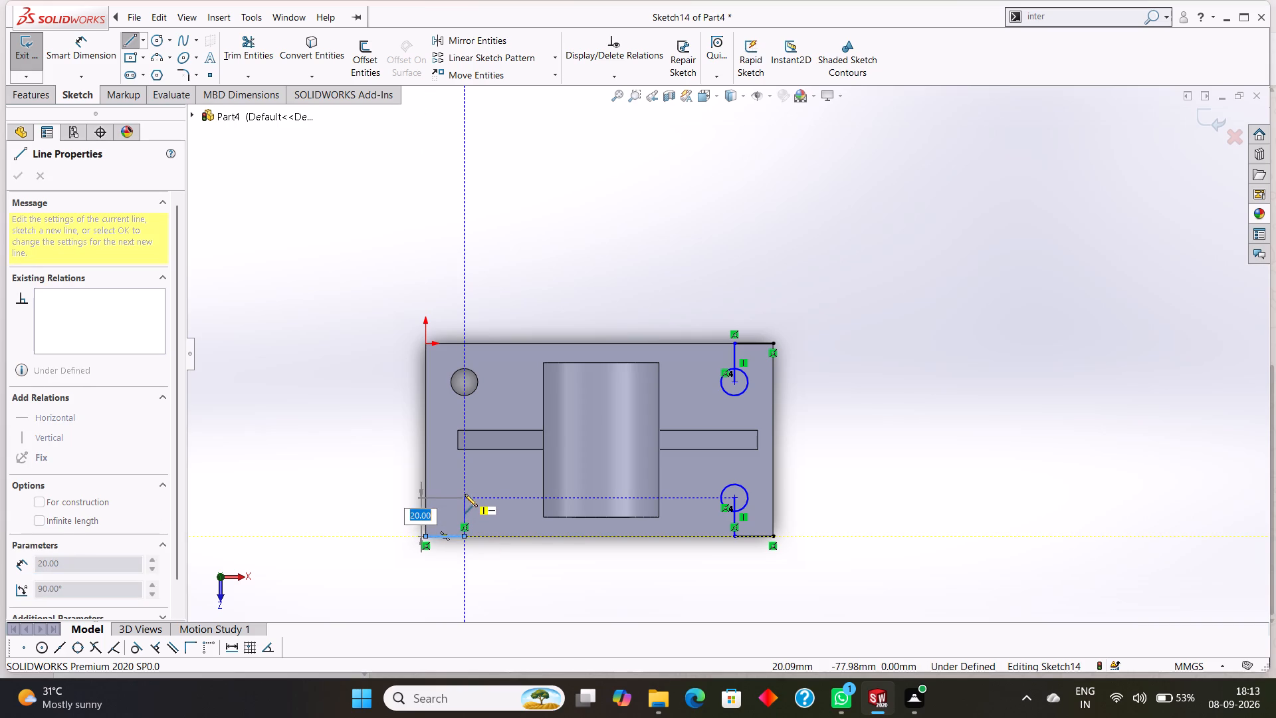
type("20")
key("Return")
key("Escape")
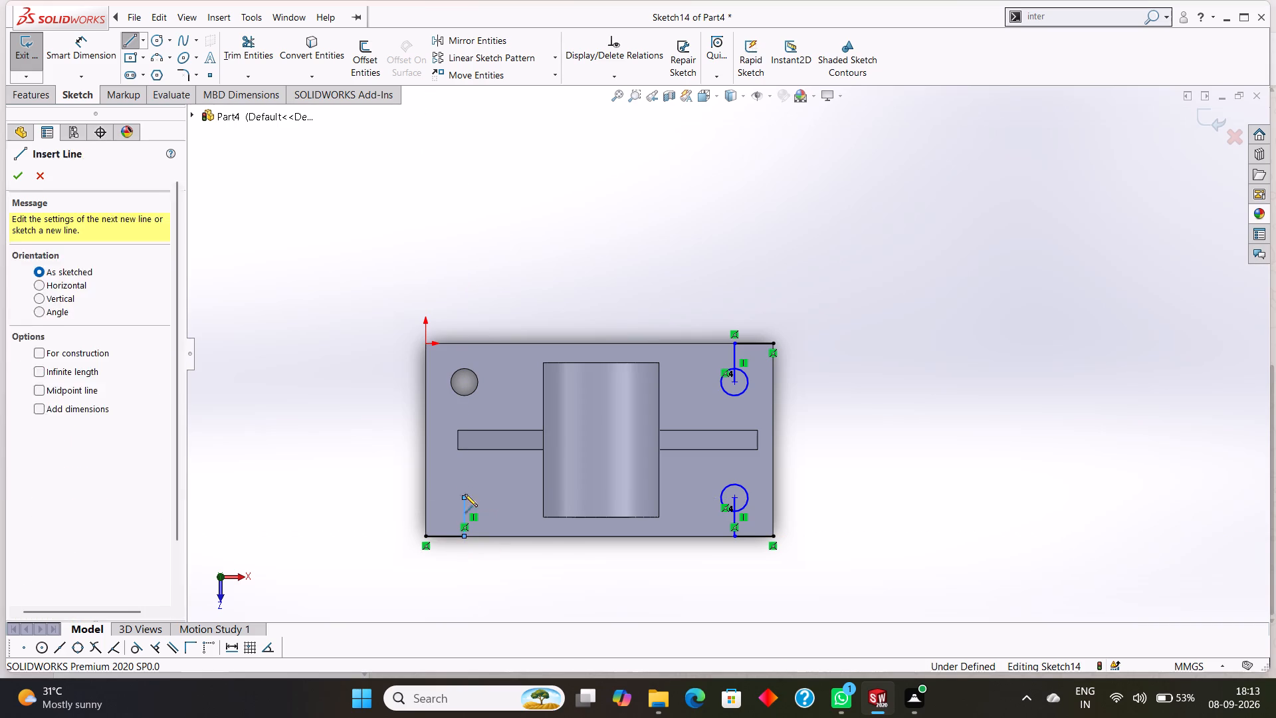
Sketch a circle of 7 mm radius centred on the free end of the new perpendicular line.
left_click(172, 39)
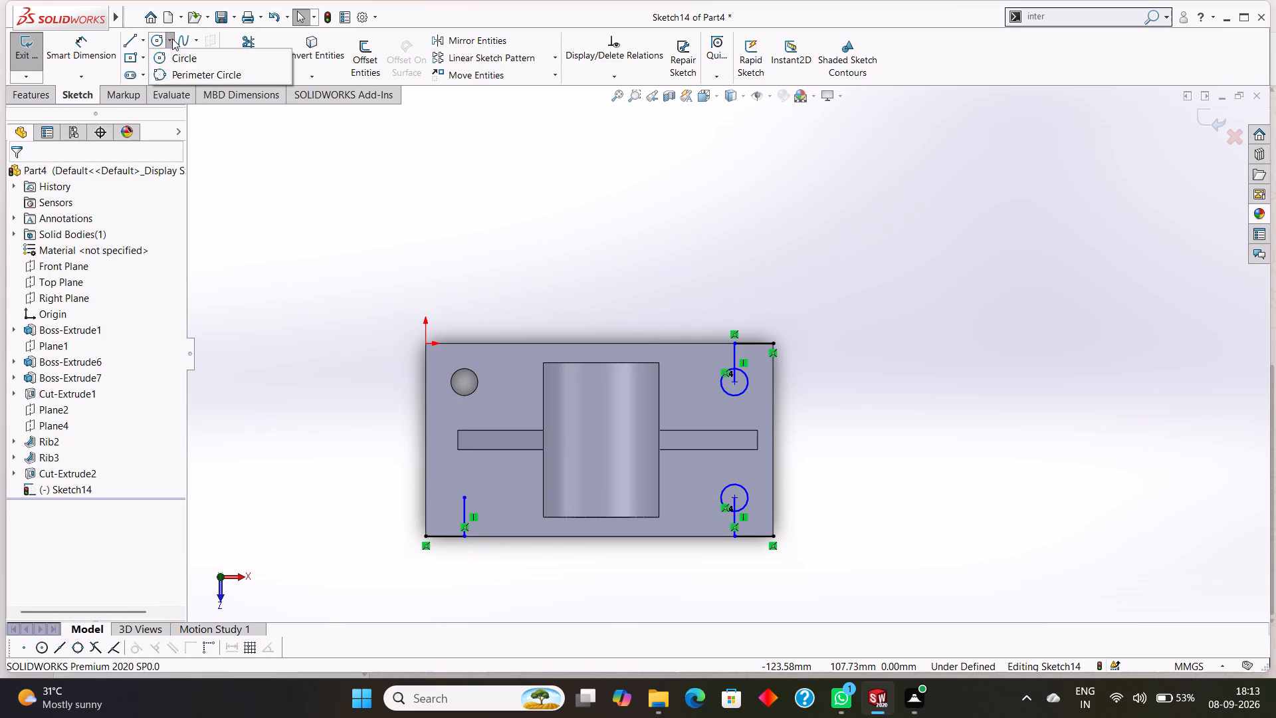
left_click(178, 53)
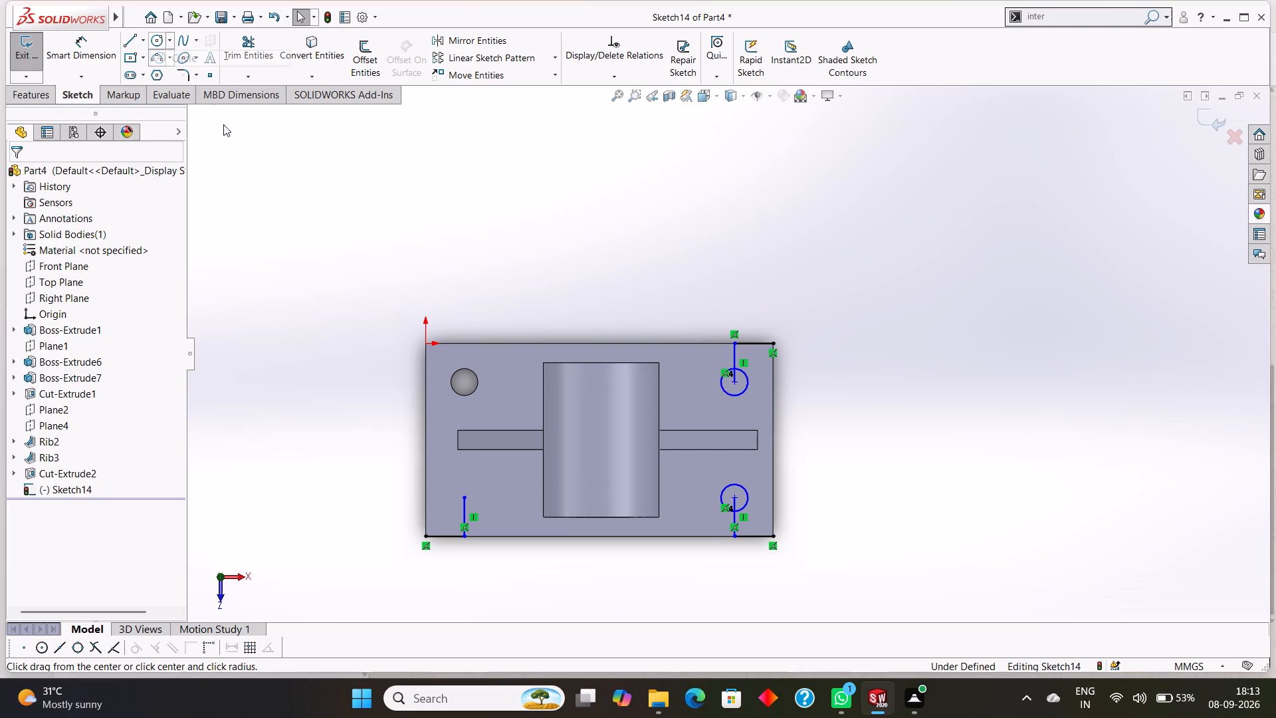
left_click(464, 499)
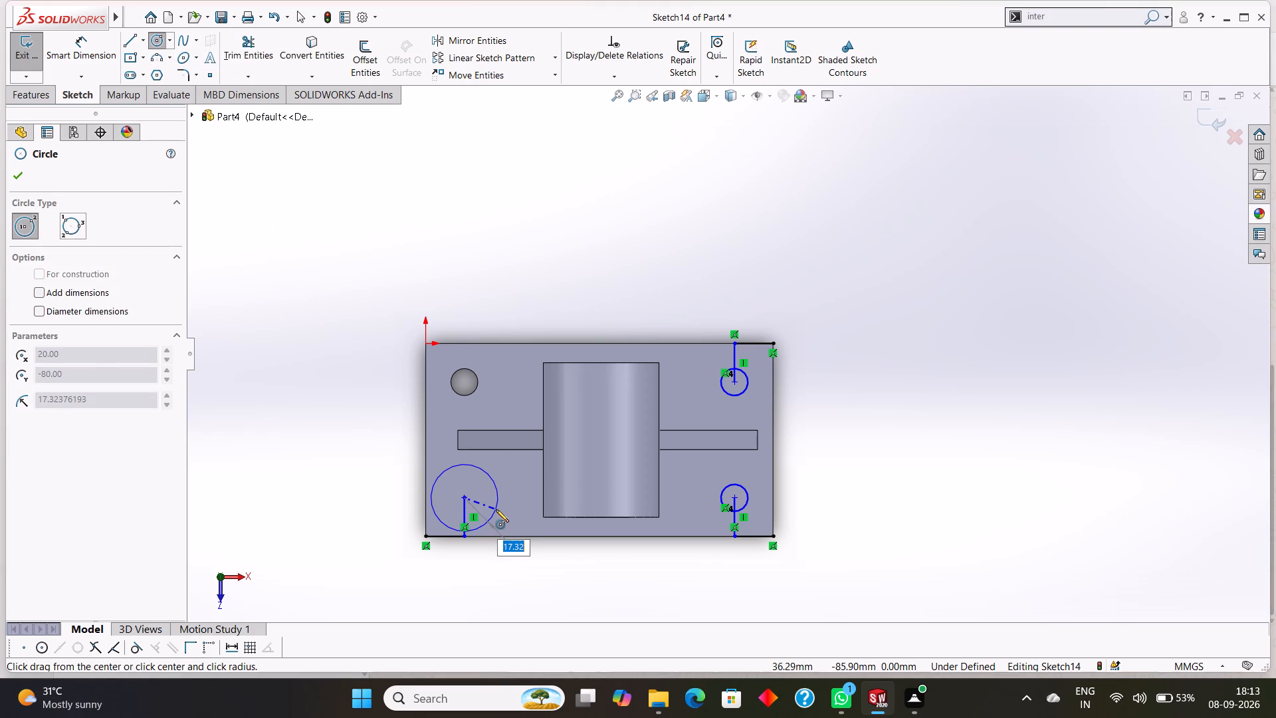
key("7")
key("Return")
left_click(19, 178)
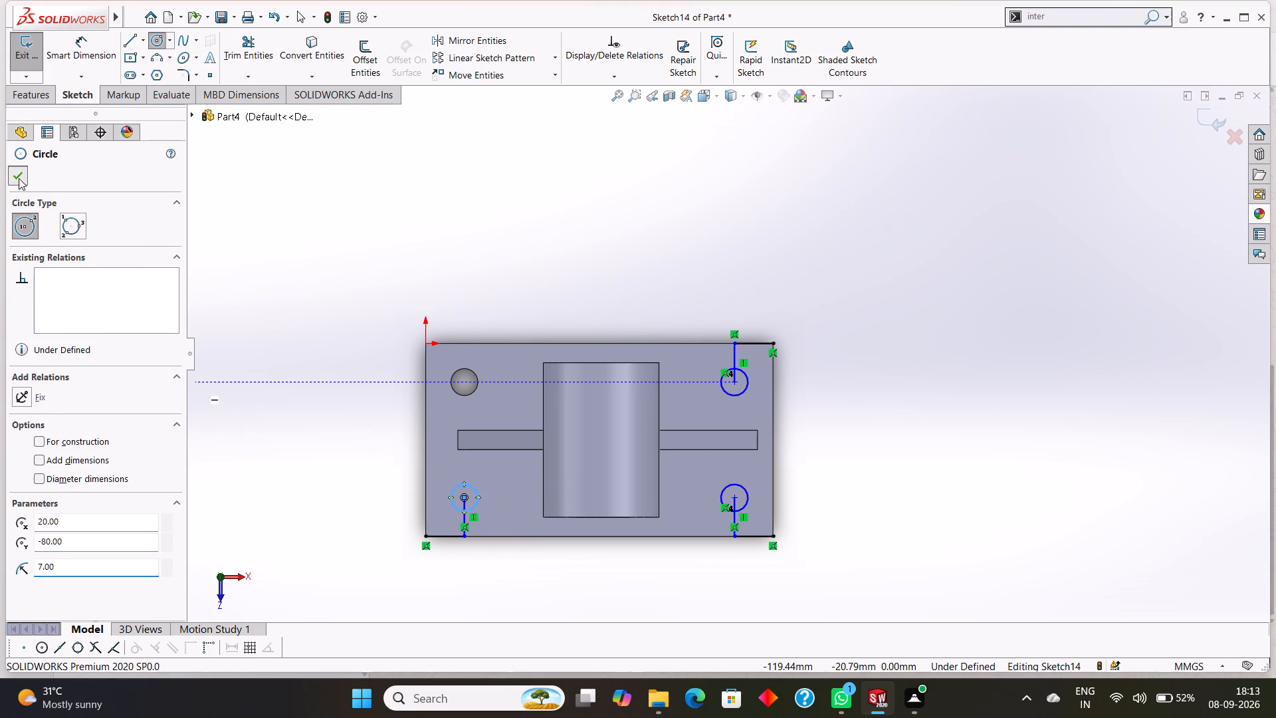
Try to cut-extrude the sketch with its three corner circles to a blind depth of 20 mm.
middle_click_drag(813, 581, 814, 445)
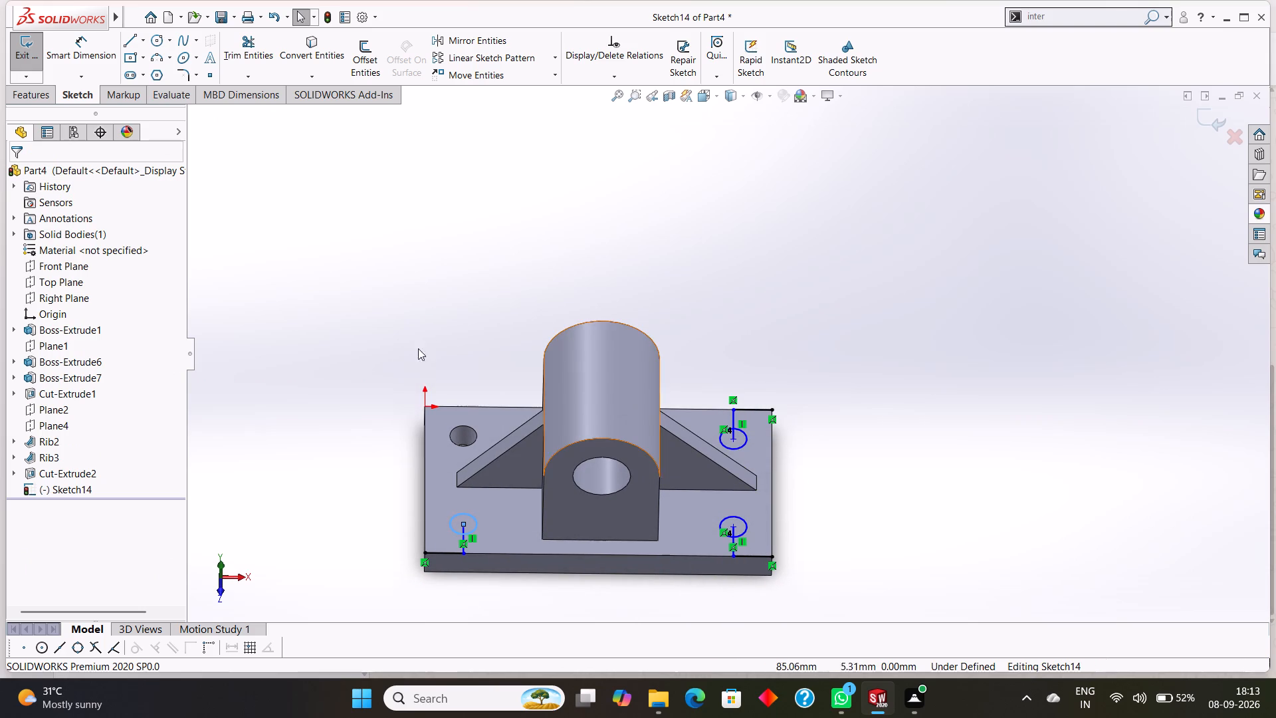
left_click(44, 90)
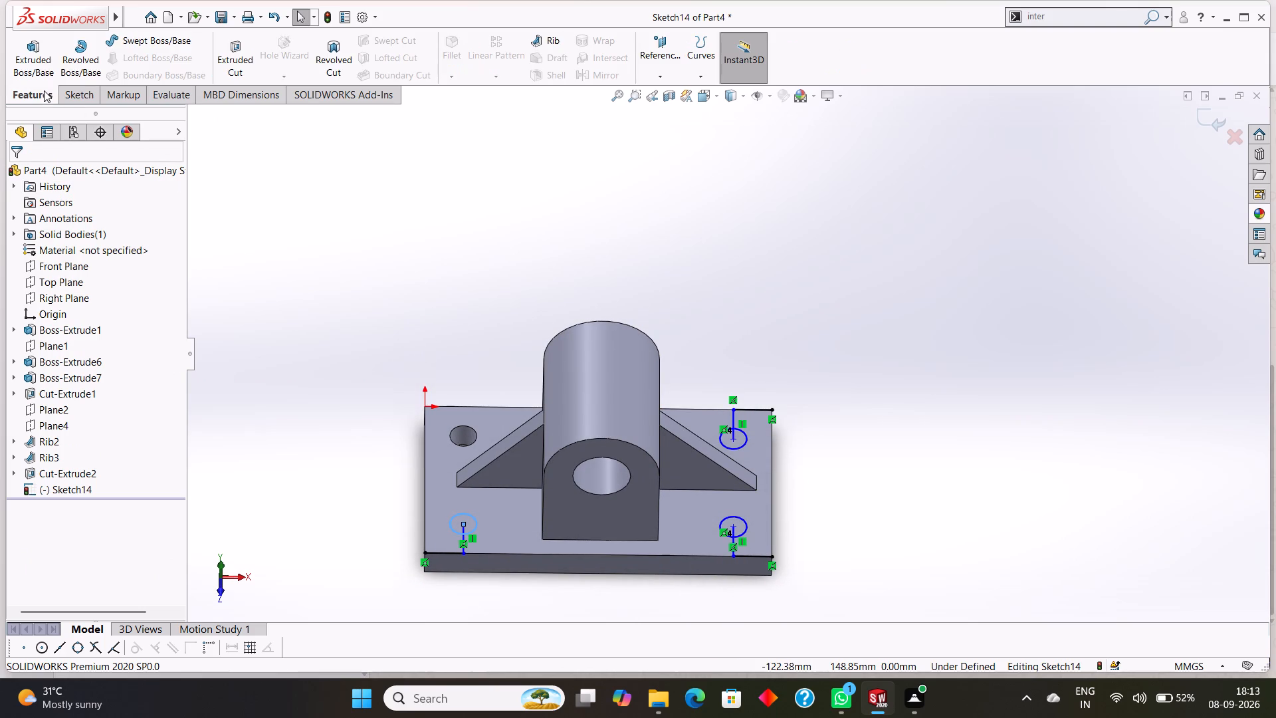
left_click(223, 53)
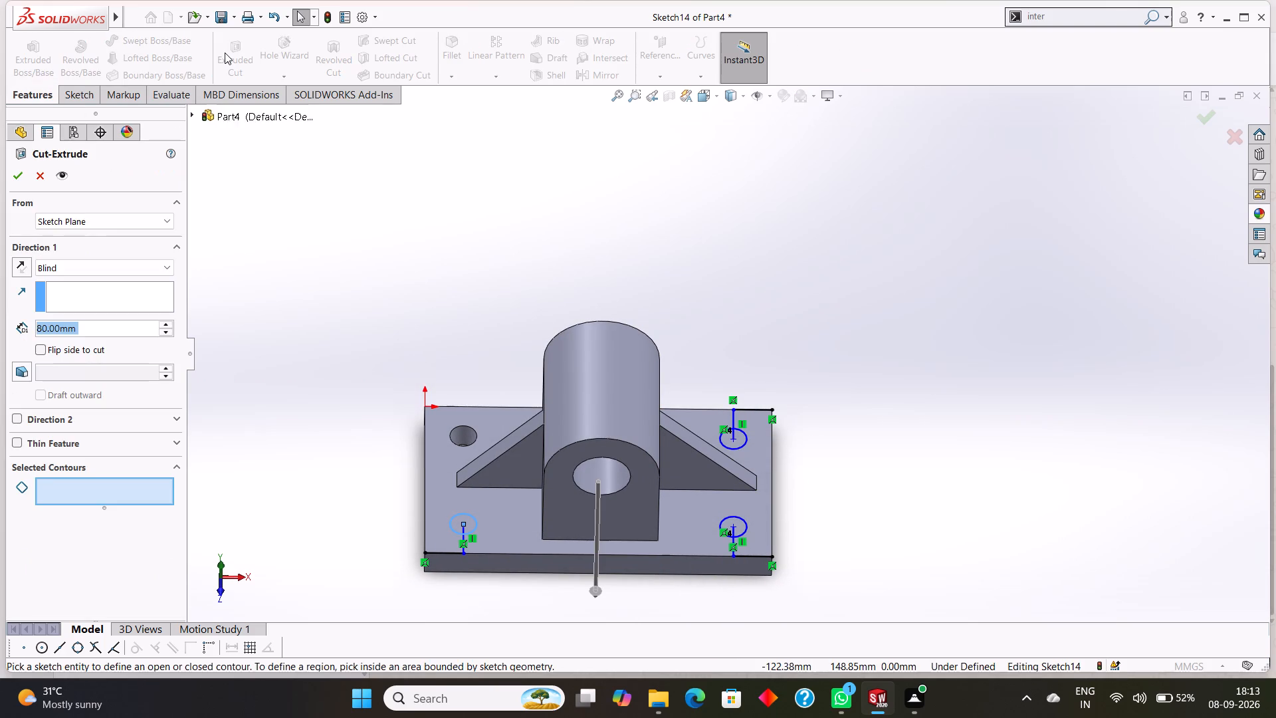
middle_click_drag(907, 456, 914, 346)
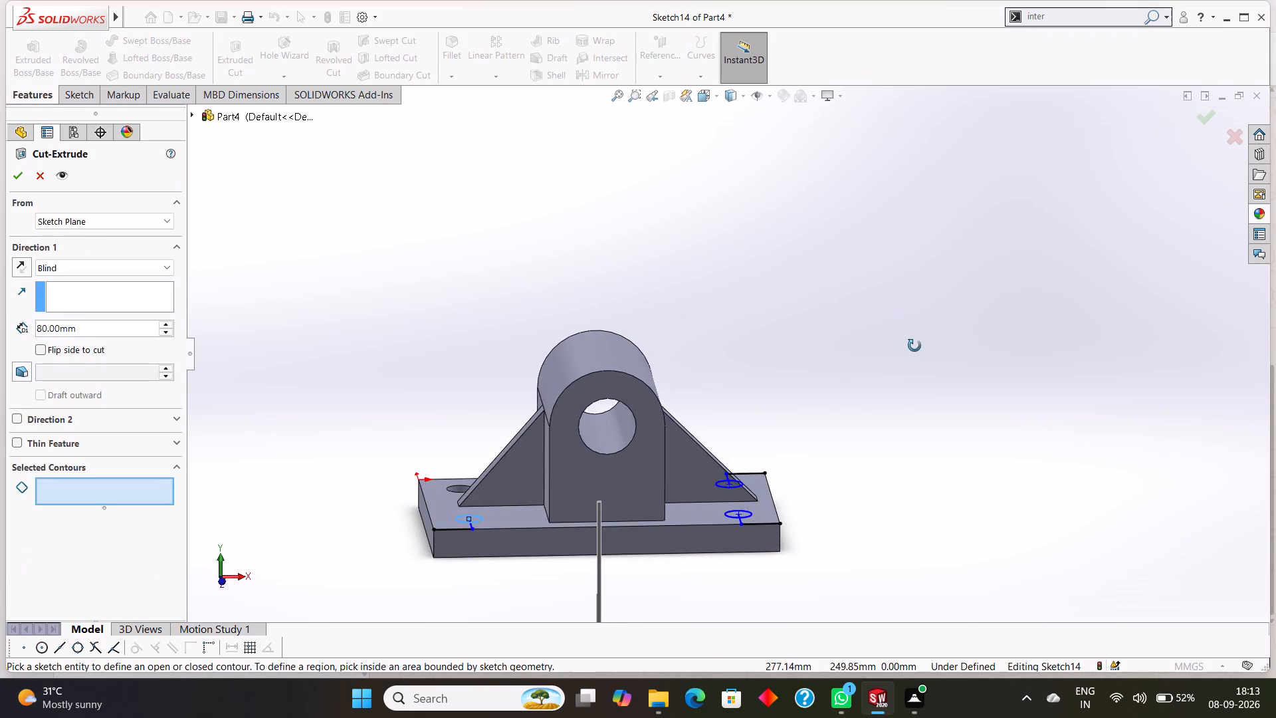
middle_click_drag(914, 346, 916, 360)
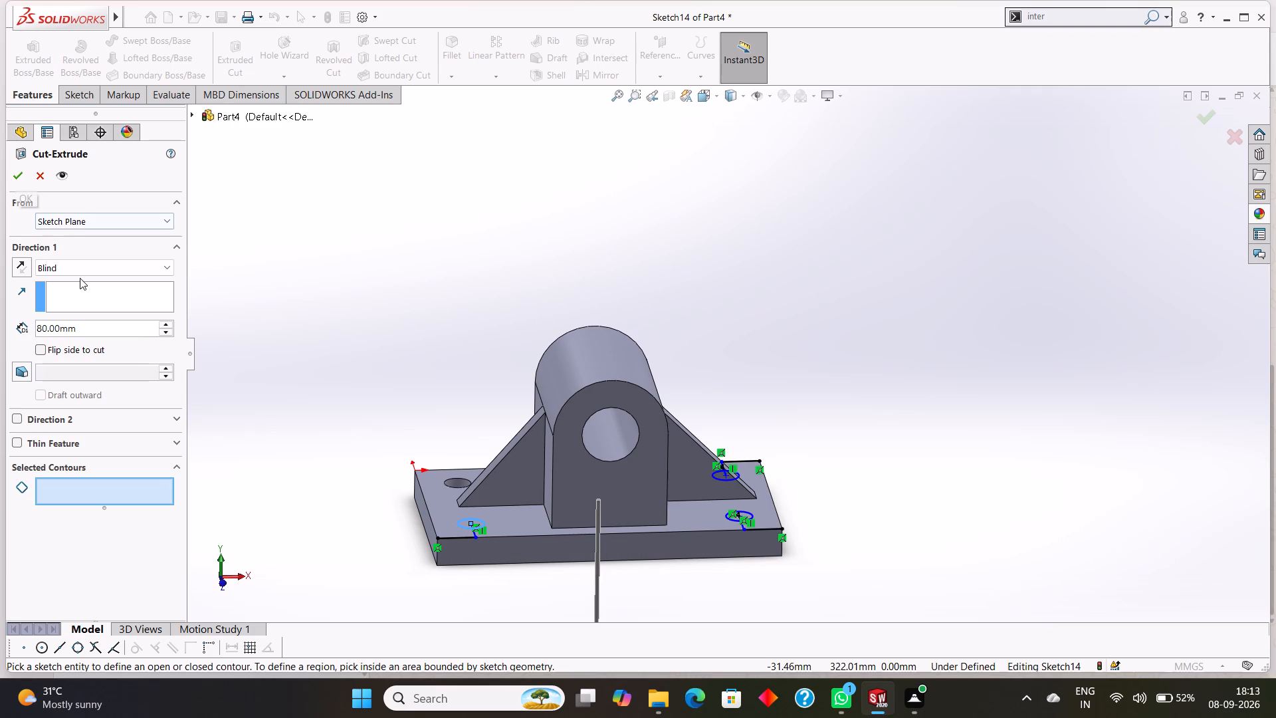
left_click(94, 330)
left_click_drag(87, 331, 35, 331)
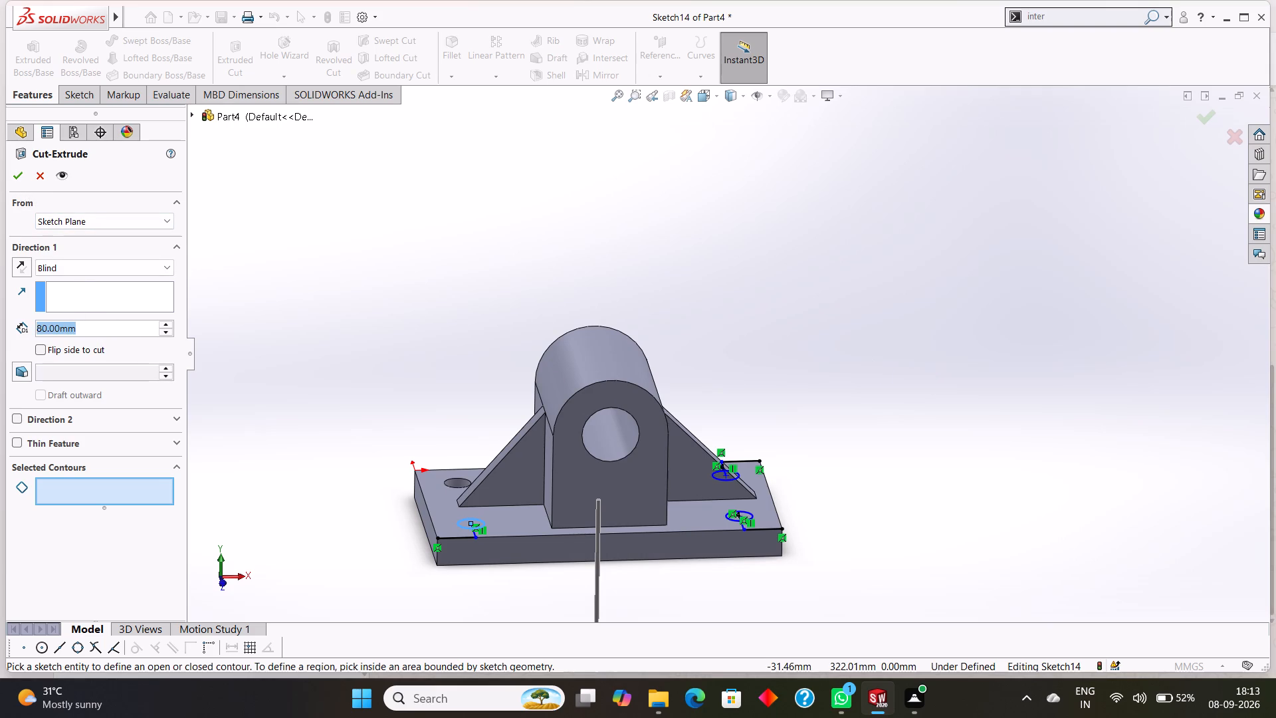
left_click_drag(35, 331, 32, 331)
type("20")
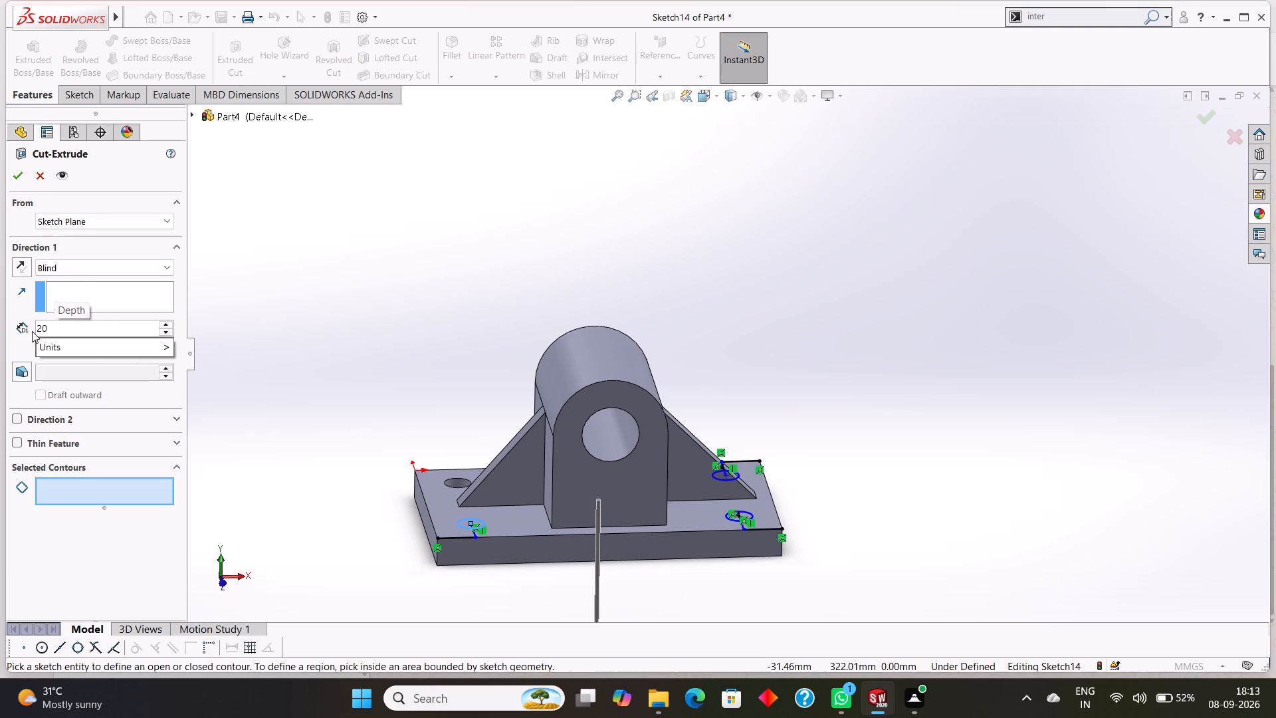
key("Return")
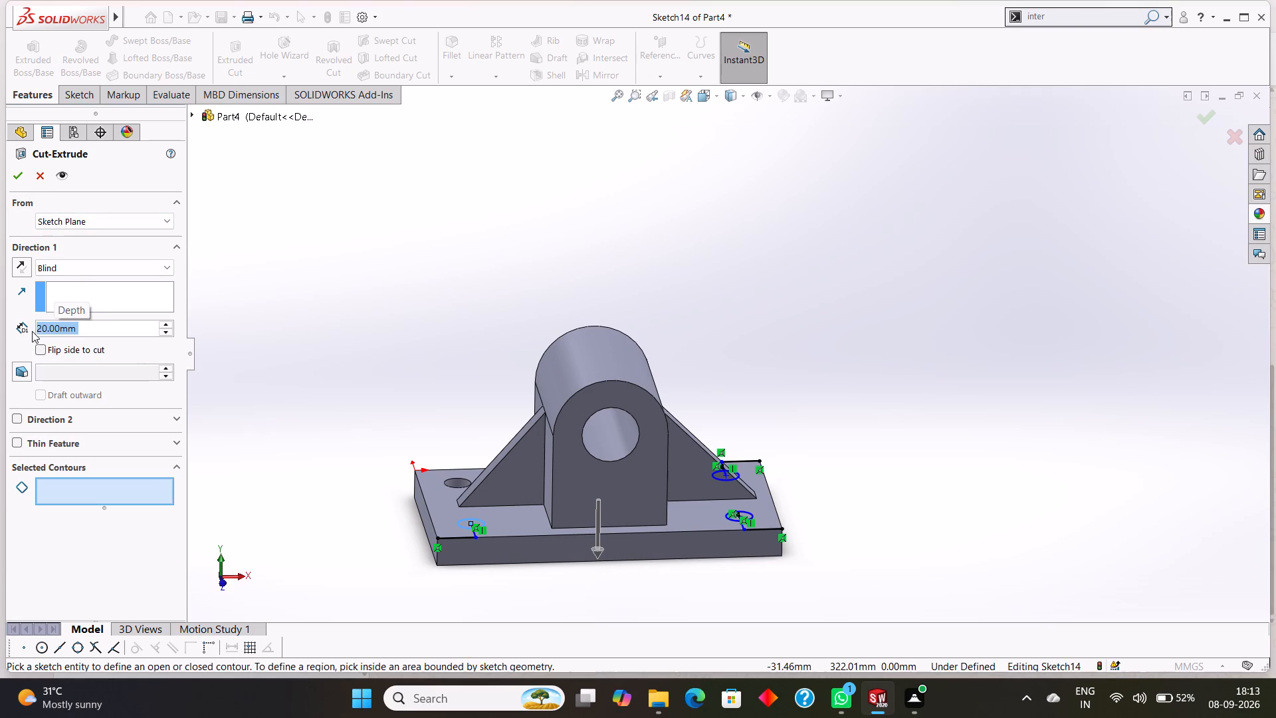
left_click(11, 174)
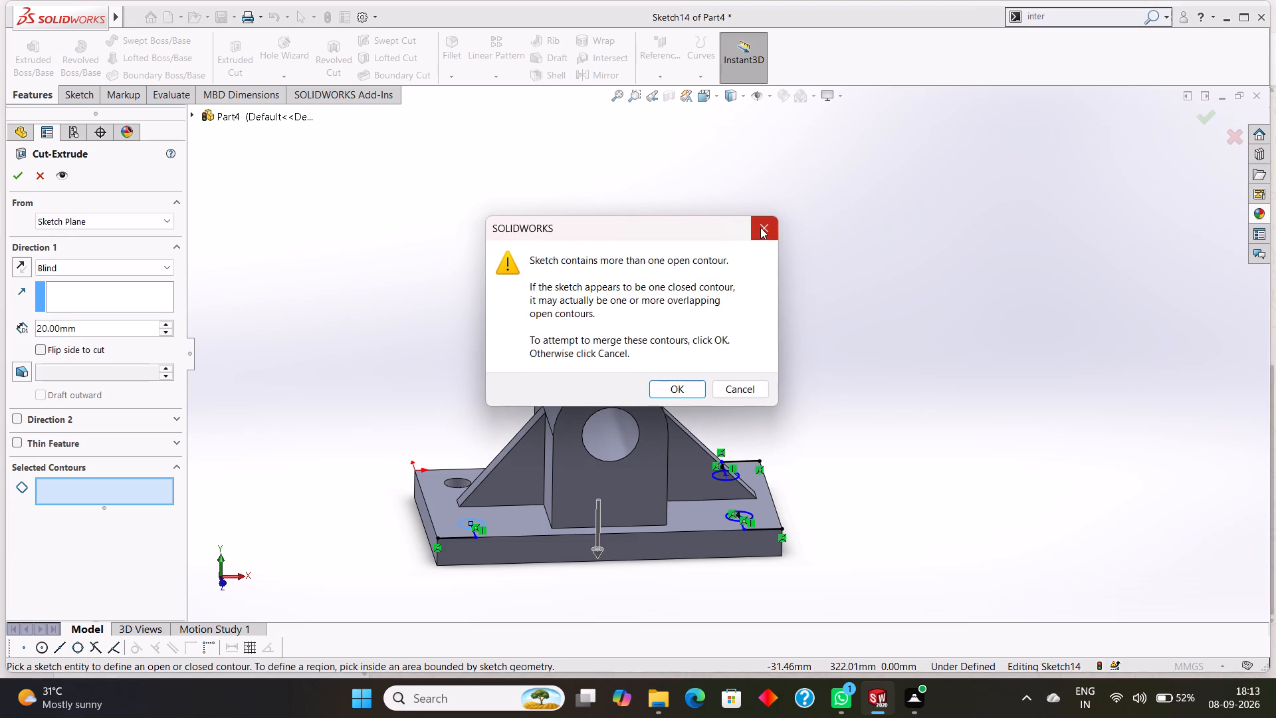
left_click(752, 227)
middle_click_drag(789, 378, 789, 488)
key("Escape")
Delete the two 20 mm locating lines at the corner opposite the origin along their shared long edge.
left_click(752, 386)
right_click(752, 386)
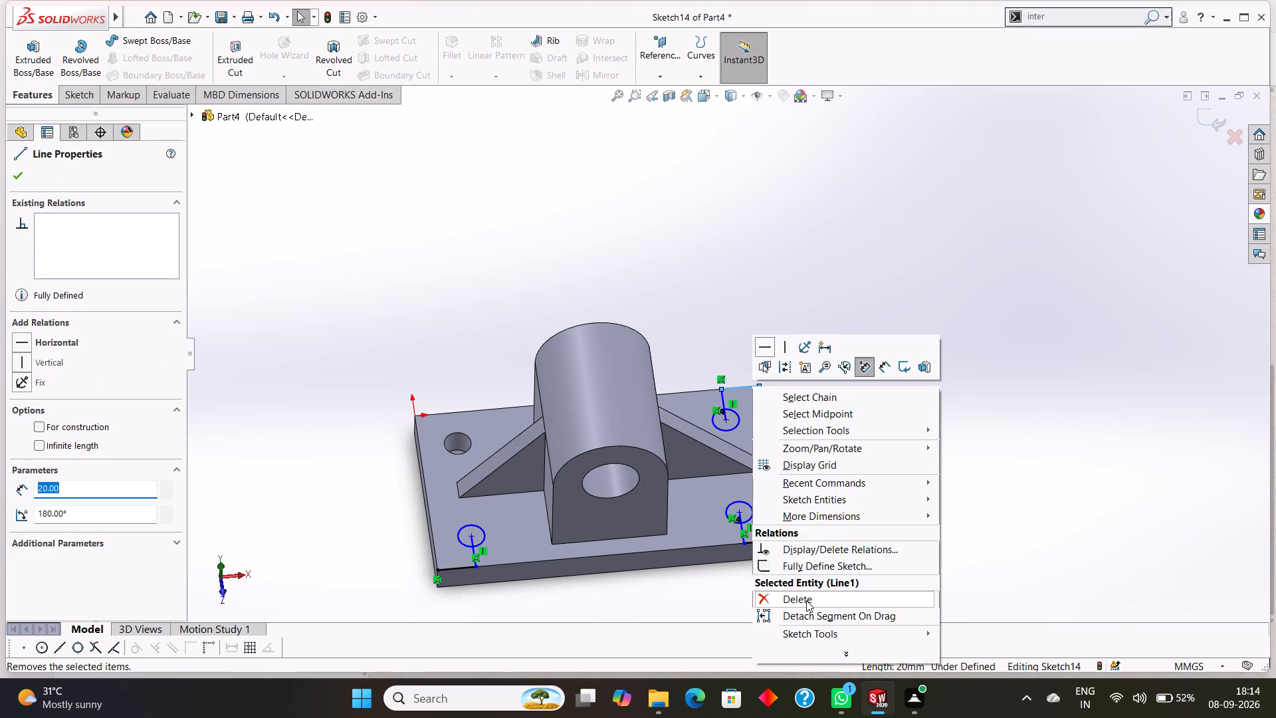
left_click(806, 600)
scroll(738, 390, "down", 3)
left_click(709, 393)
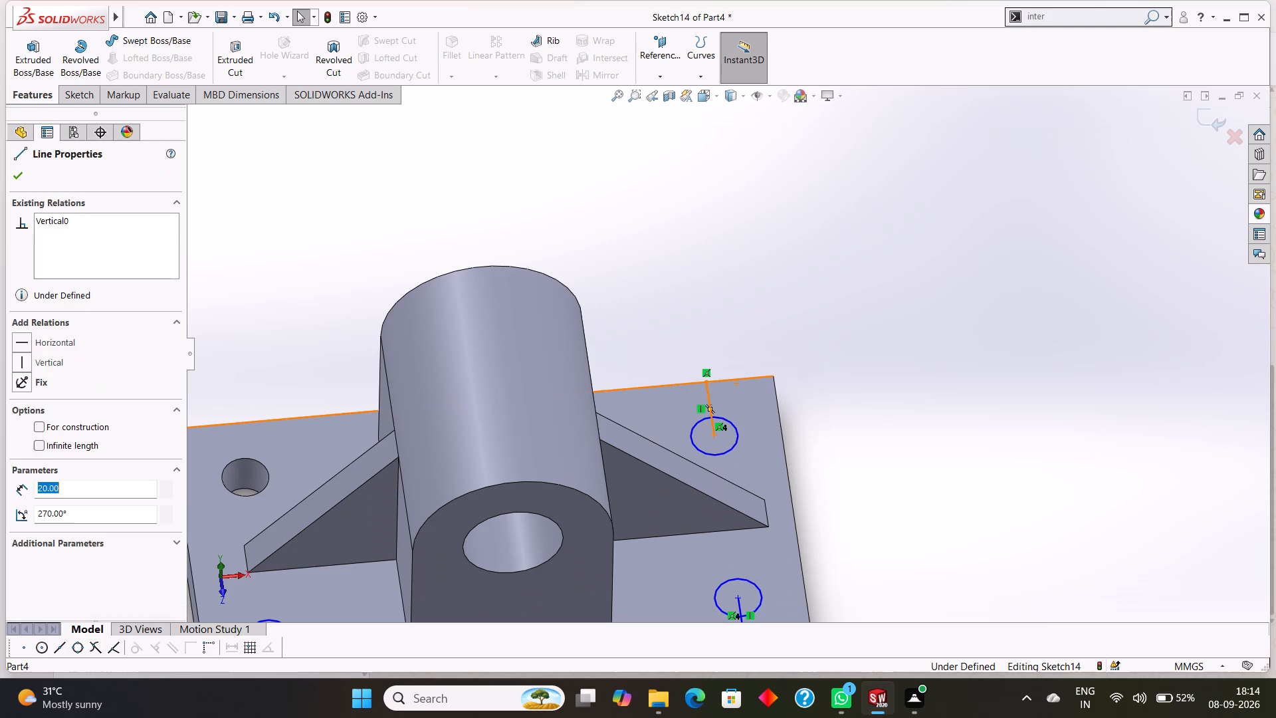
right_click(708, 393)
left_click(760, 588)
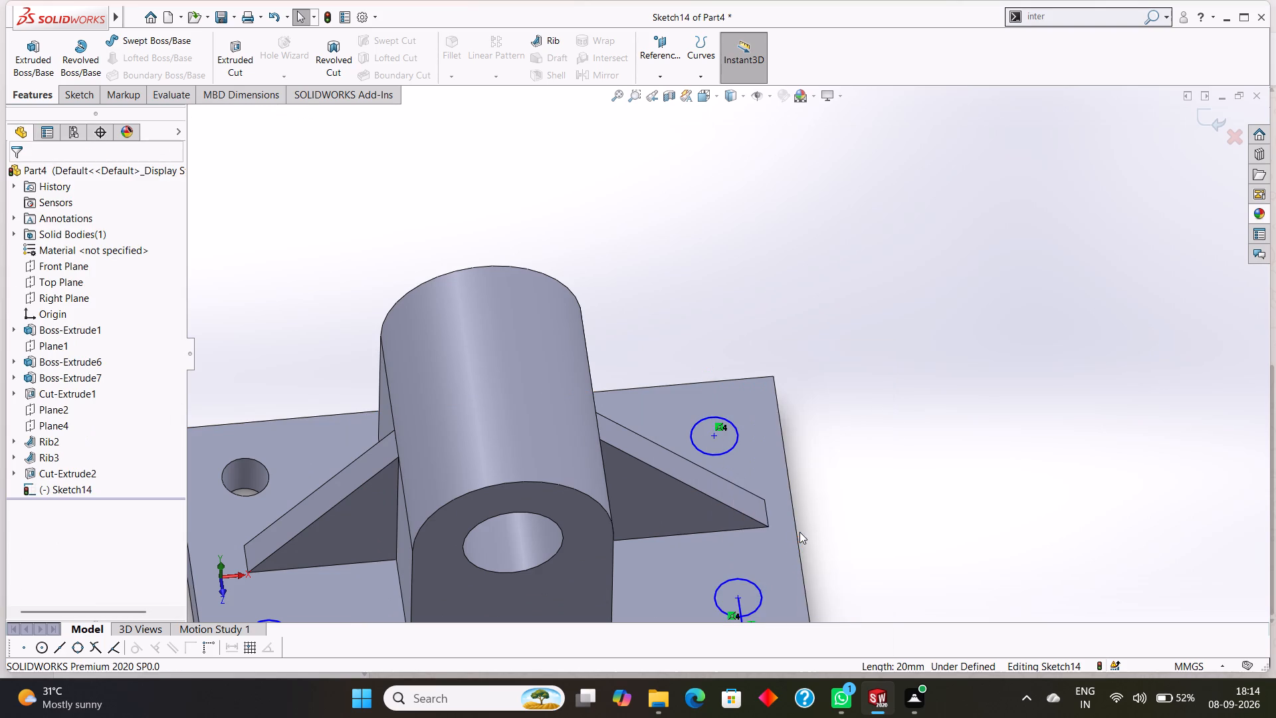
Delete the two 20 mm locating lines beside the circle at the corner diagonally opposite the origin.
scroll(799, 532, "up", 5)
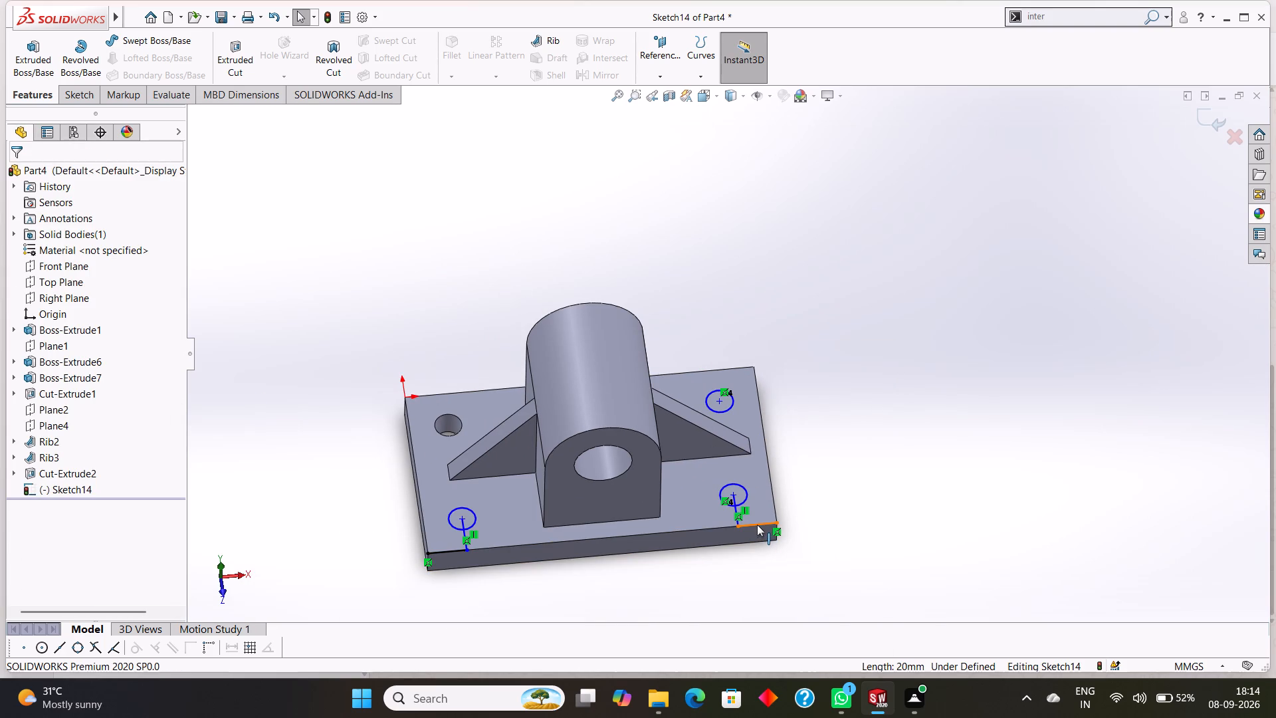
right_click(757, 525)
left_click(805, 648)
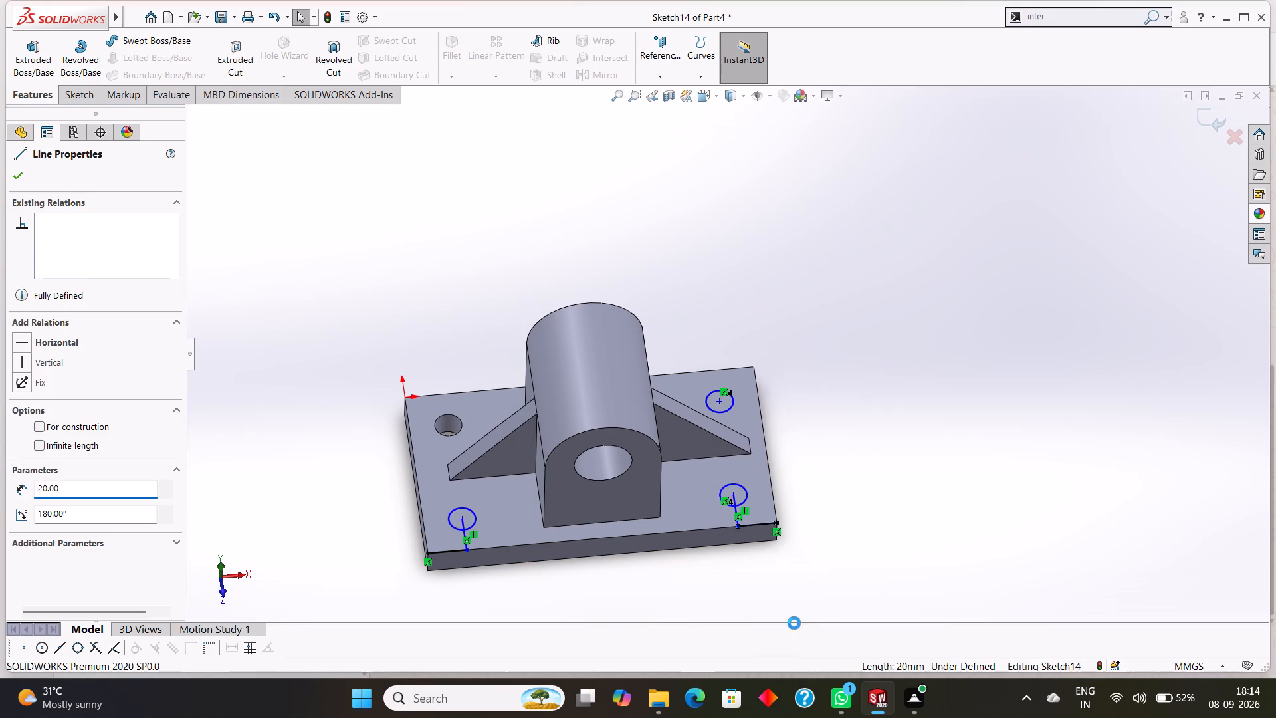
scroll(745, 515, "down", 3)
left_click(725, 481)
right_click(725, 481)
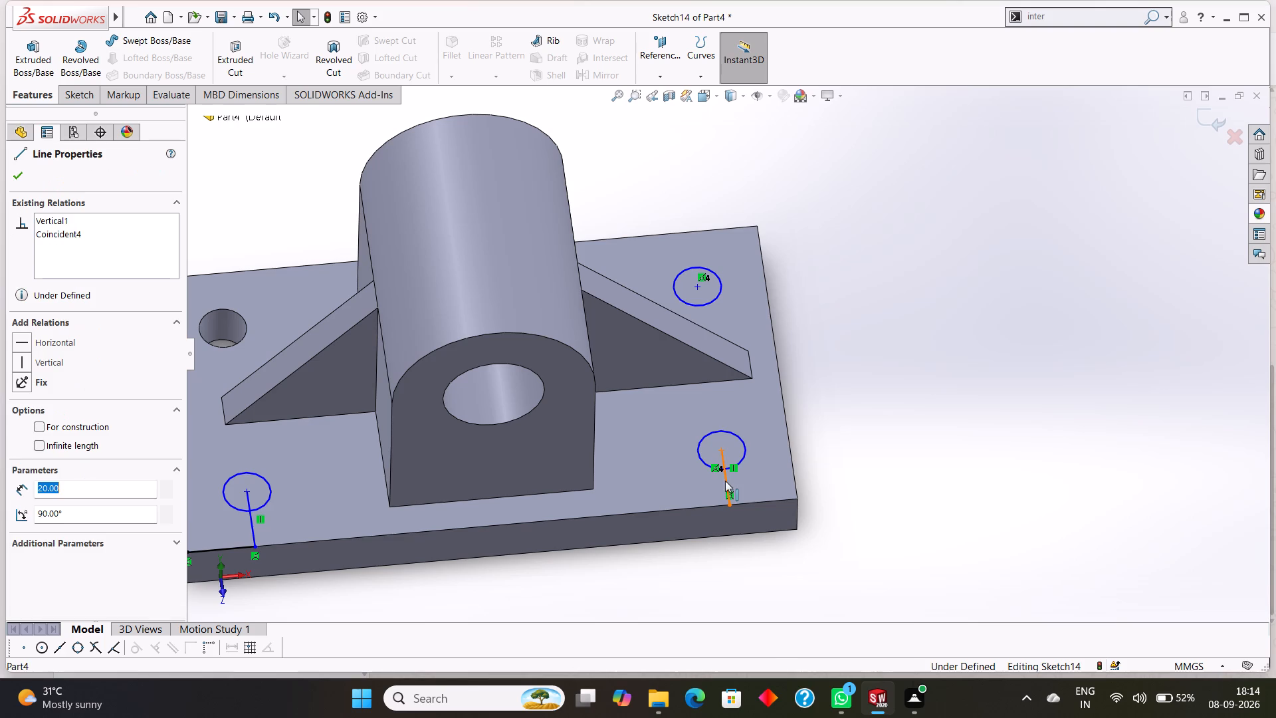
left_click(774, 652)
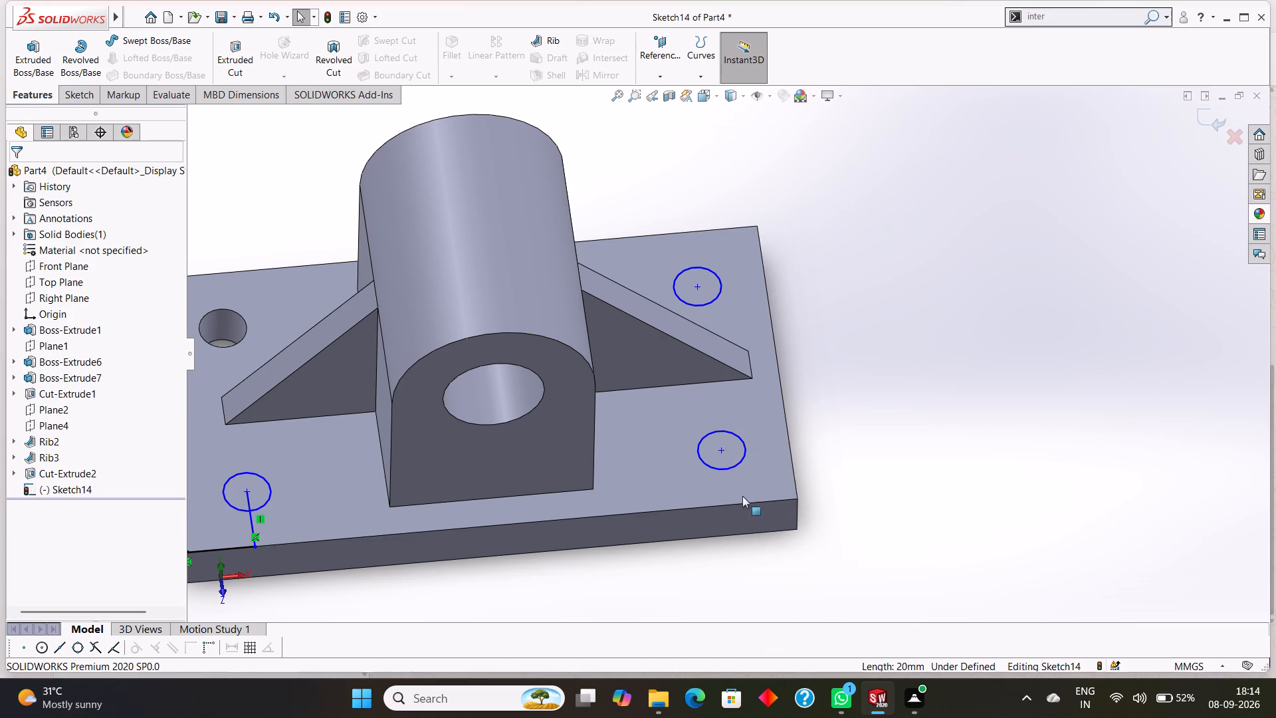
Delete the two remaining 20 mm locating lines at the corner sharing the origin's short edge.
scroll(742, 480, "up", 3)
scroll(662, 462, "up", 4)
scroll(516, 416, "down", 4)
scroll(591, 412, "down", 4)
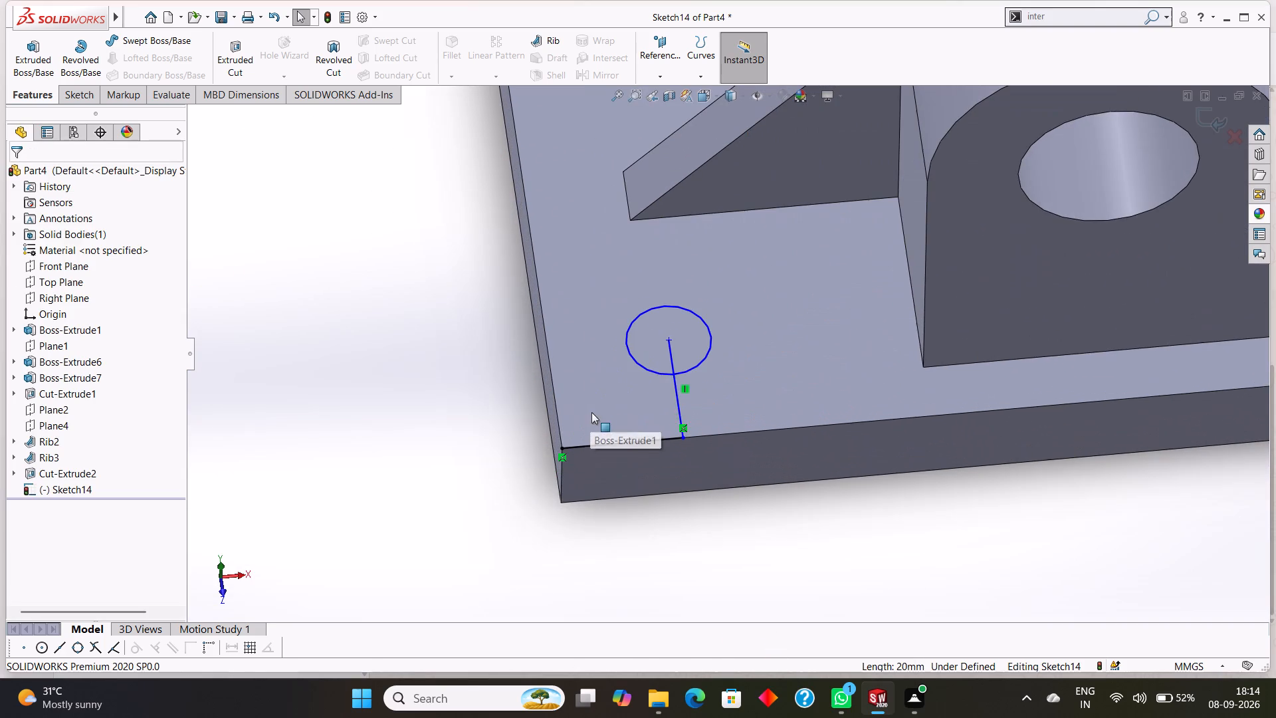
left_click(677, 393)
right_click(677, 393)
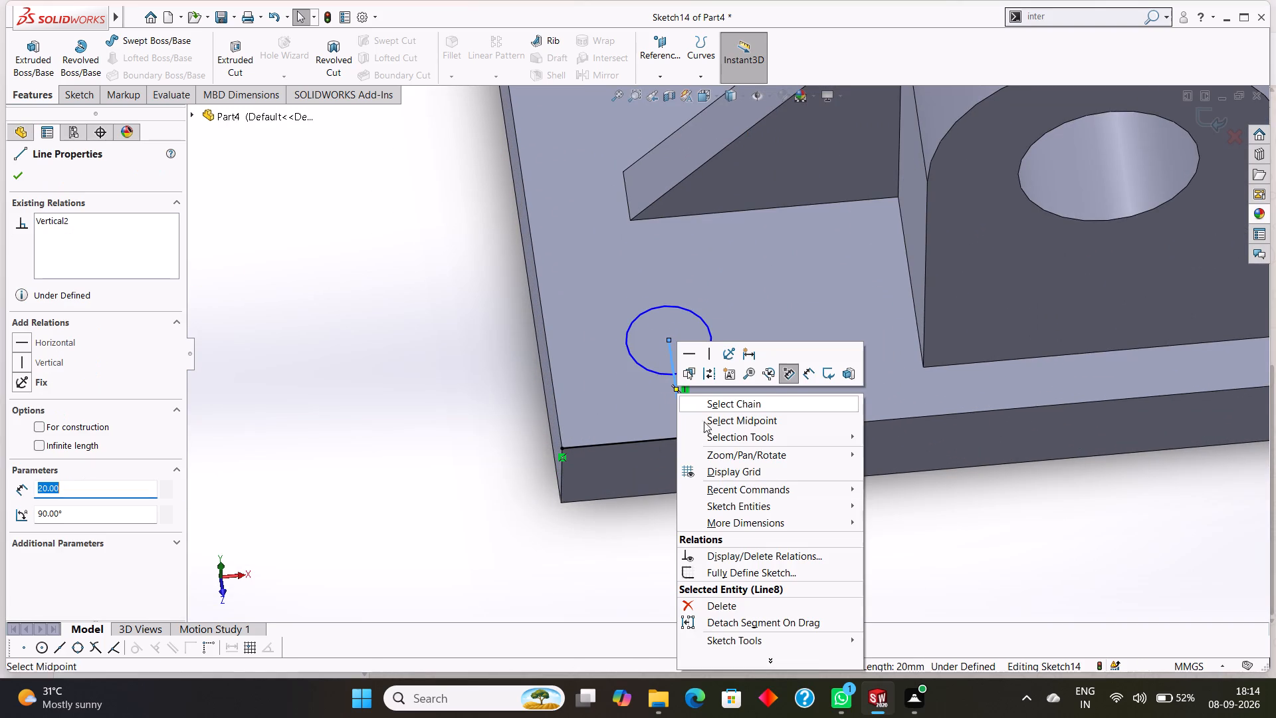
left_click(728, 603)
scroll(744, 566, "up", 7)
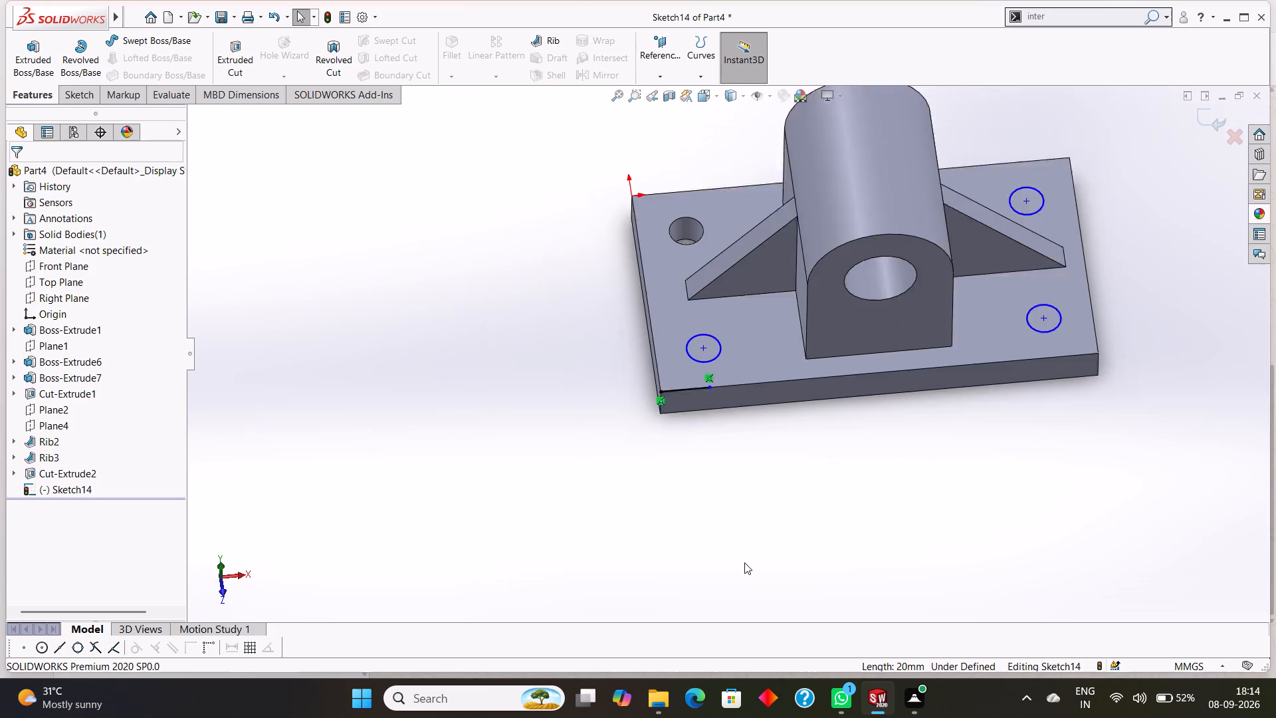
scroll(744, 562, "up", 1)
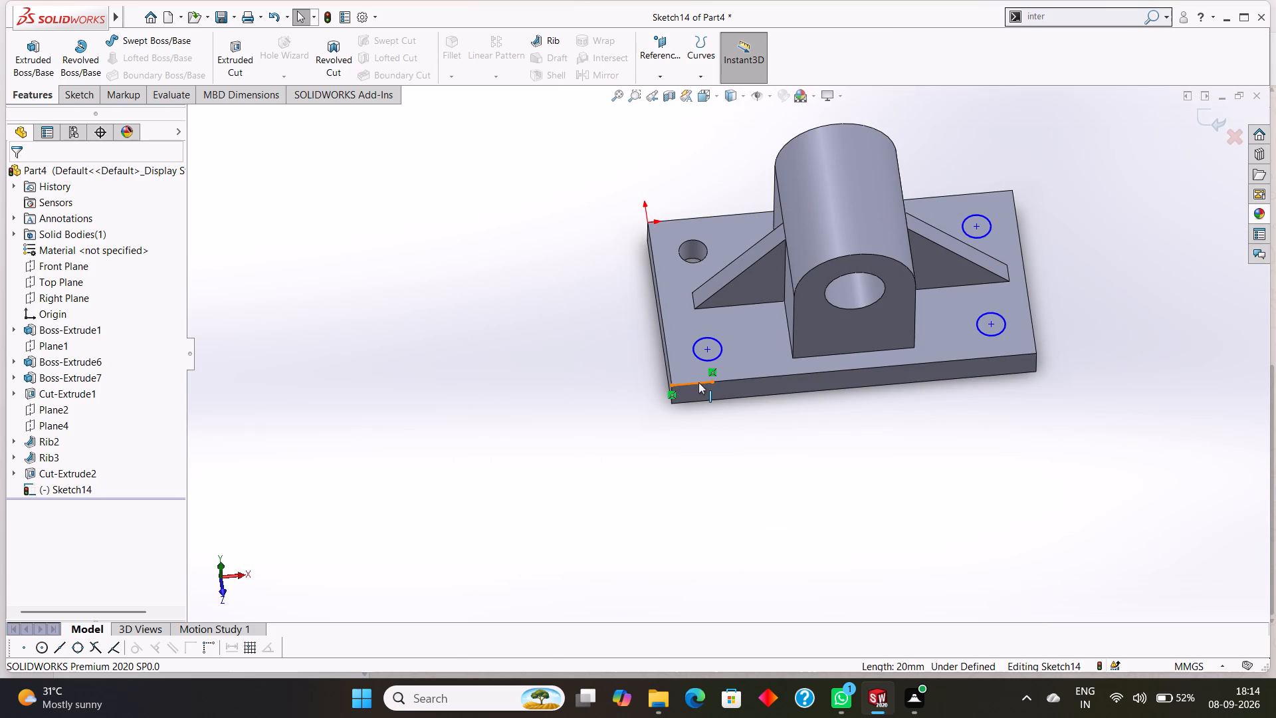
left_click(698, 382)
right_click(698, 383)
left_click(767, 585)
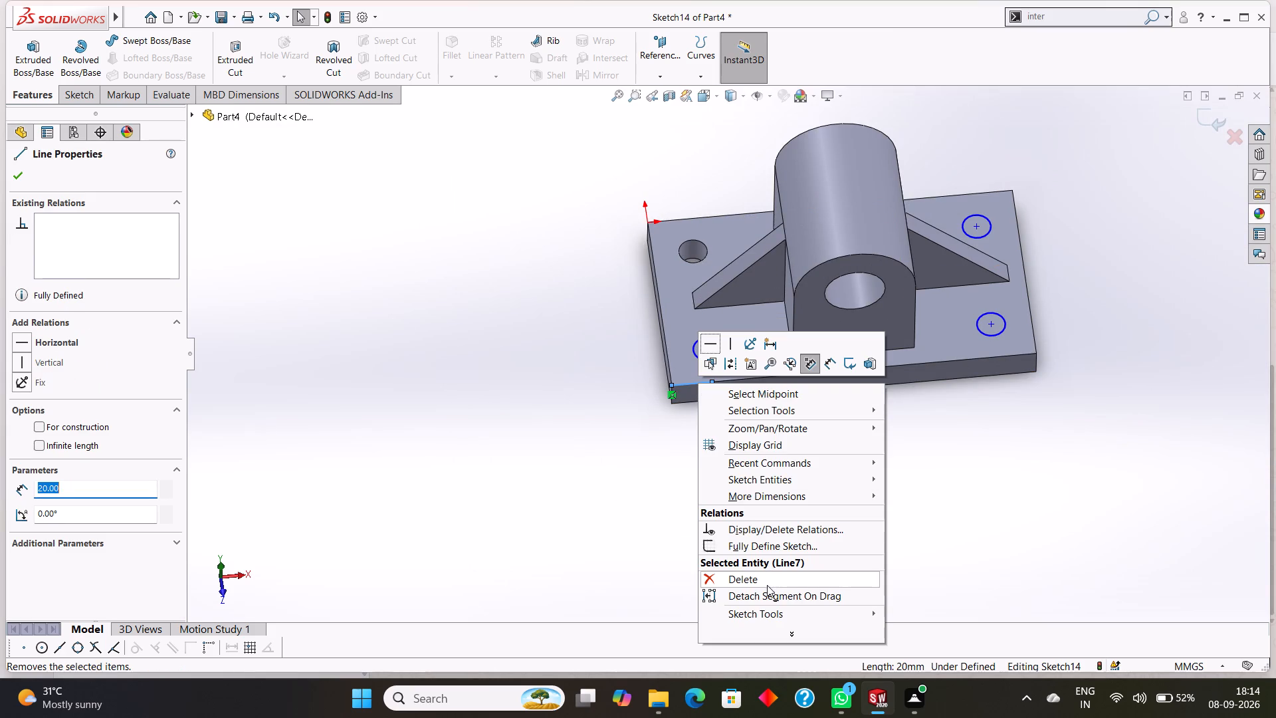
Cut-extrude the sketch with the three remaining corner circles Through All to make the base plate's holes.
left_click(64, 102)
left_click(40, 94)
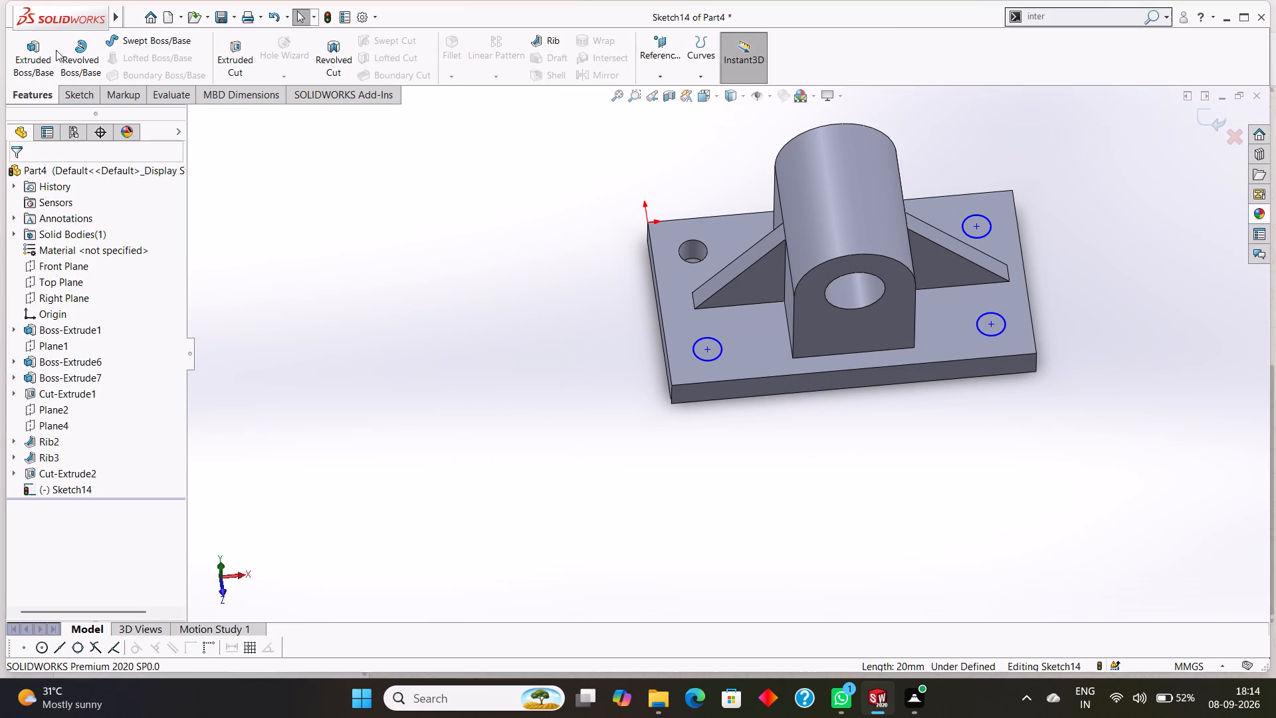
left_click(229, 58)
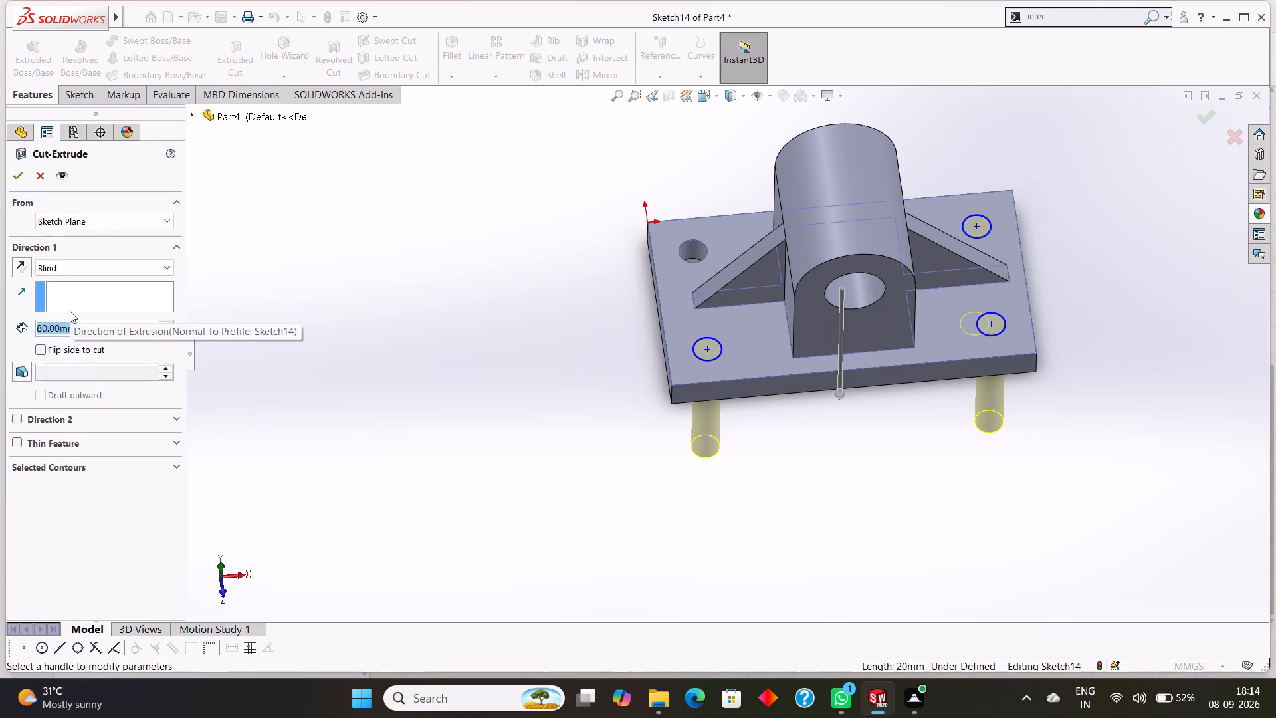
type("20")
key("Return")
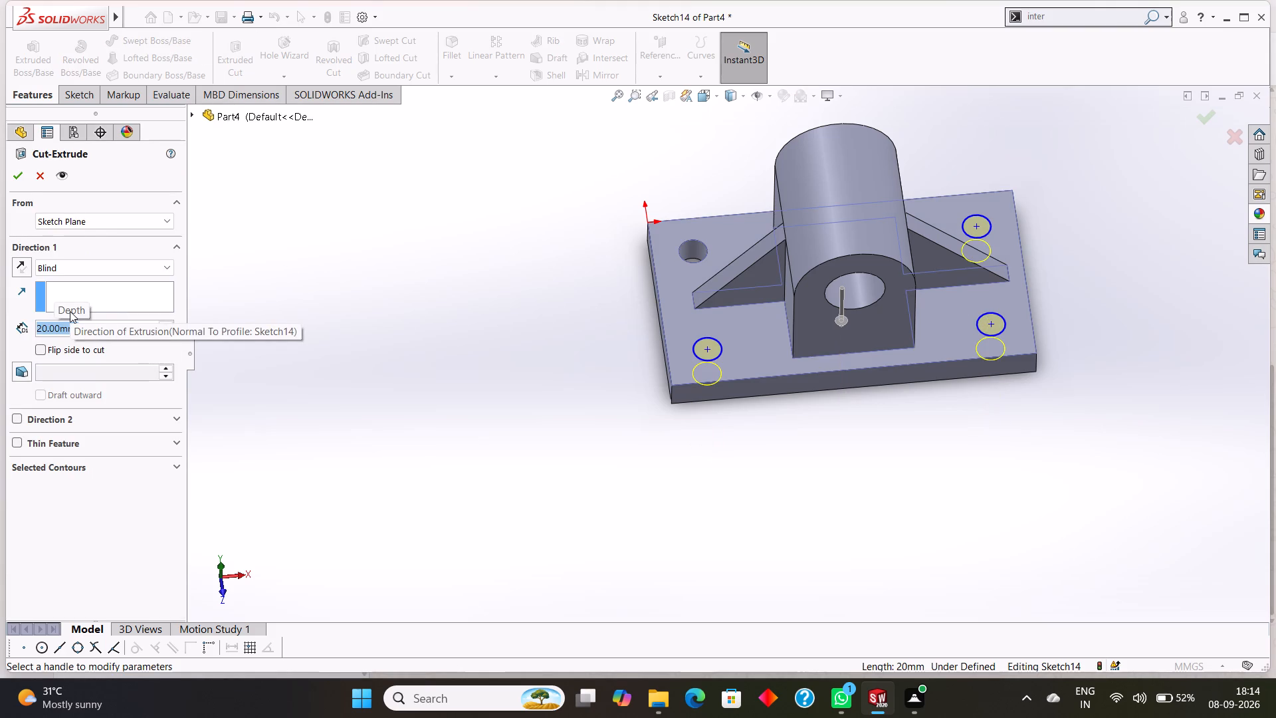
left_click(89, 264)
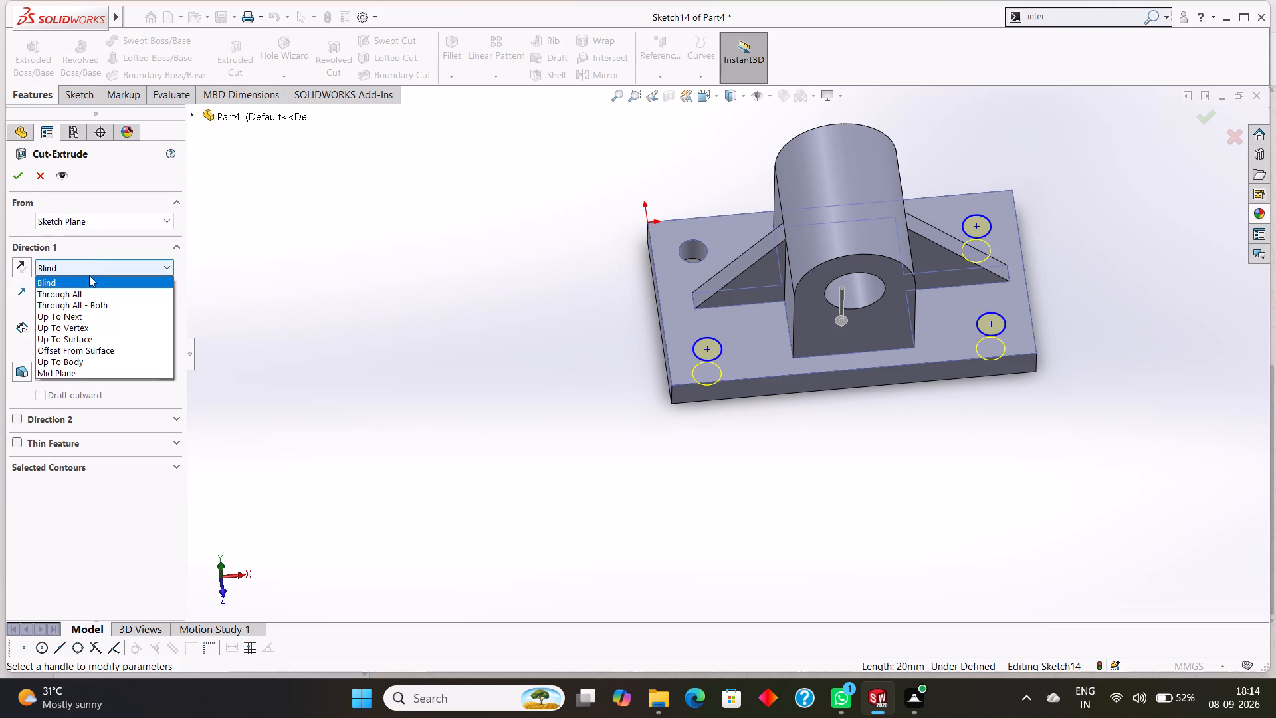
left_click(84, 293)
left_click(23, 179)
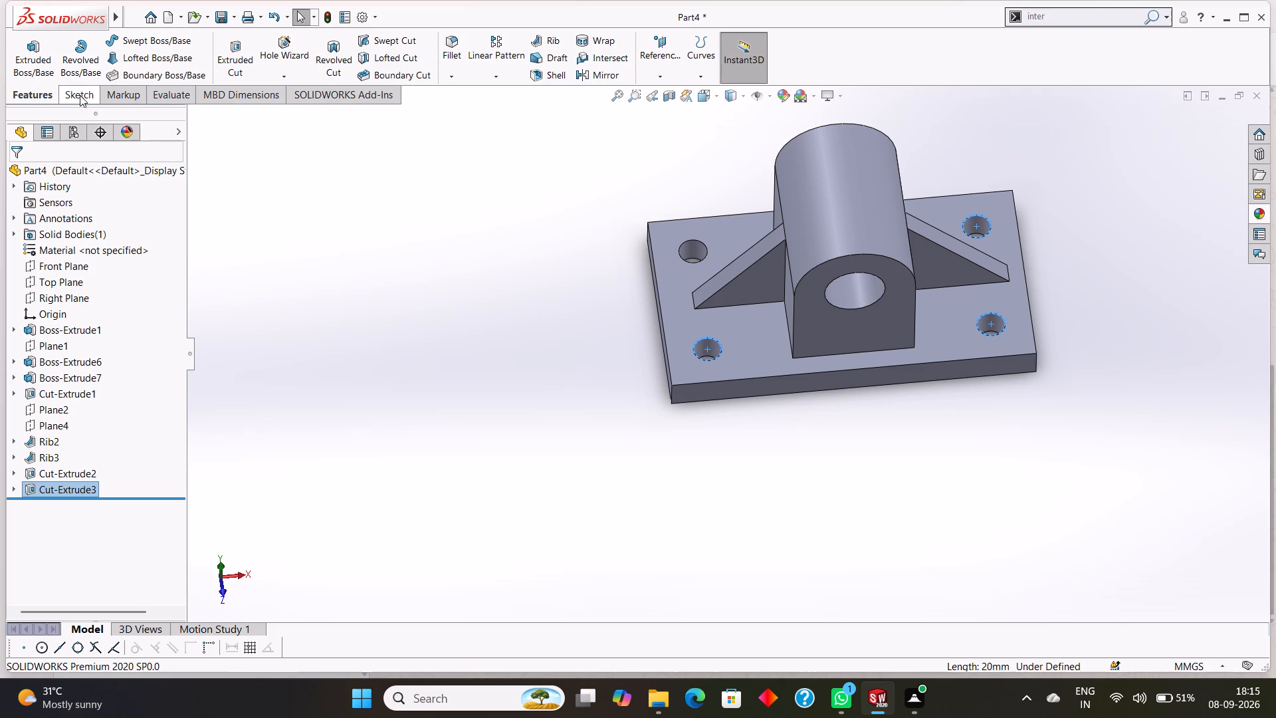
left_click(444, 253)
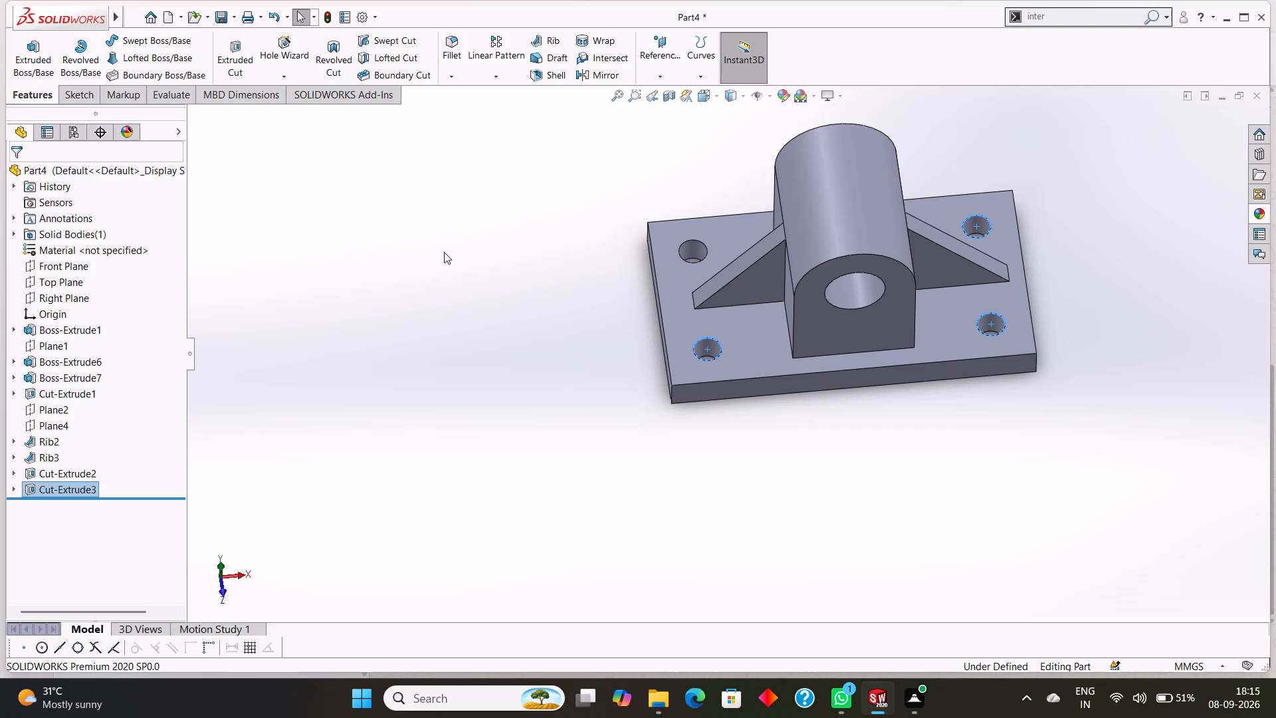
left_click(444, 251)
key("Escape")
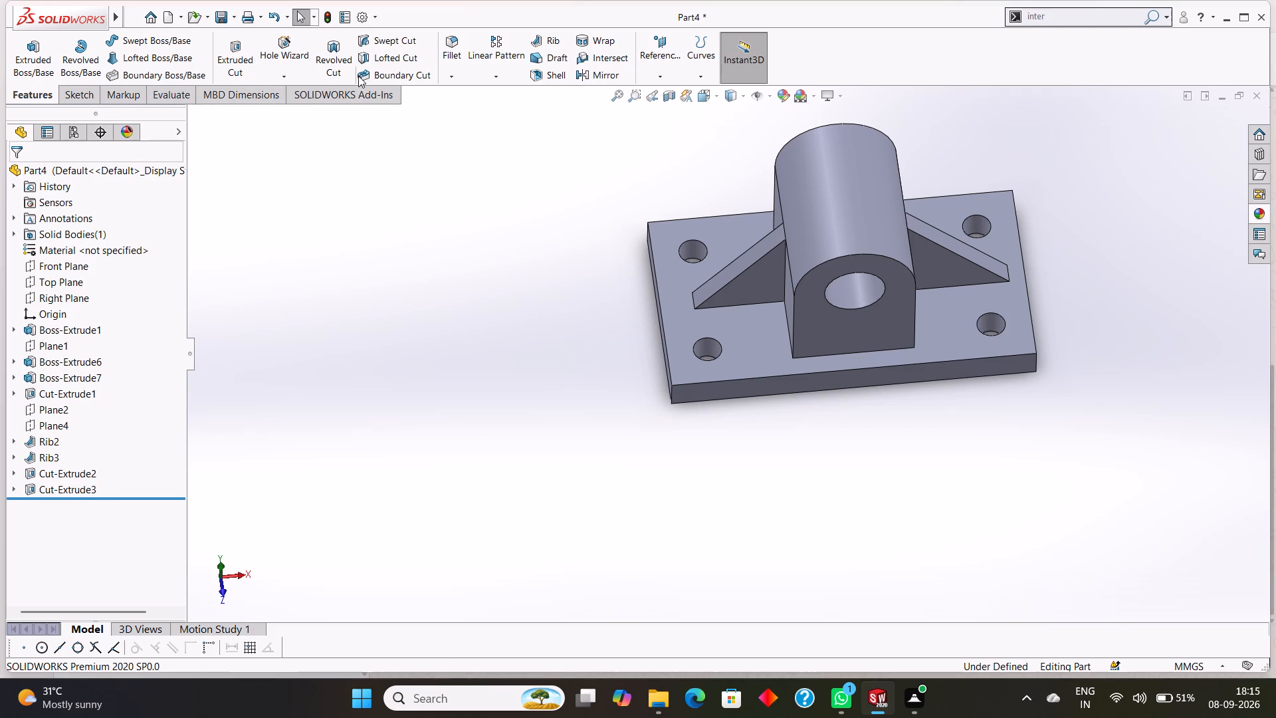
Fillet the four vertical corner edges of the base plate with a symmetric 10 mm radius.
left_click(457, 76)
left_click(456, 96)
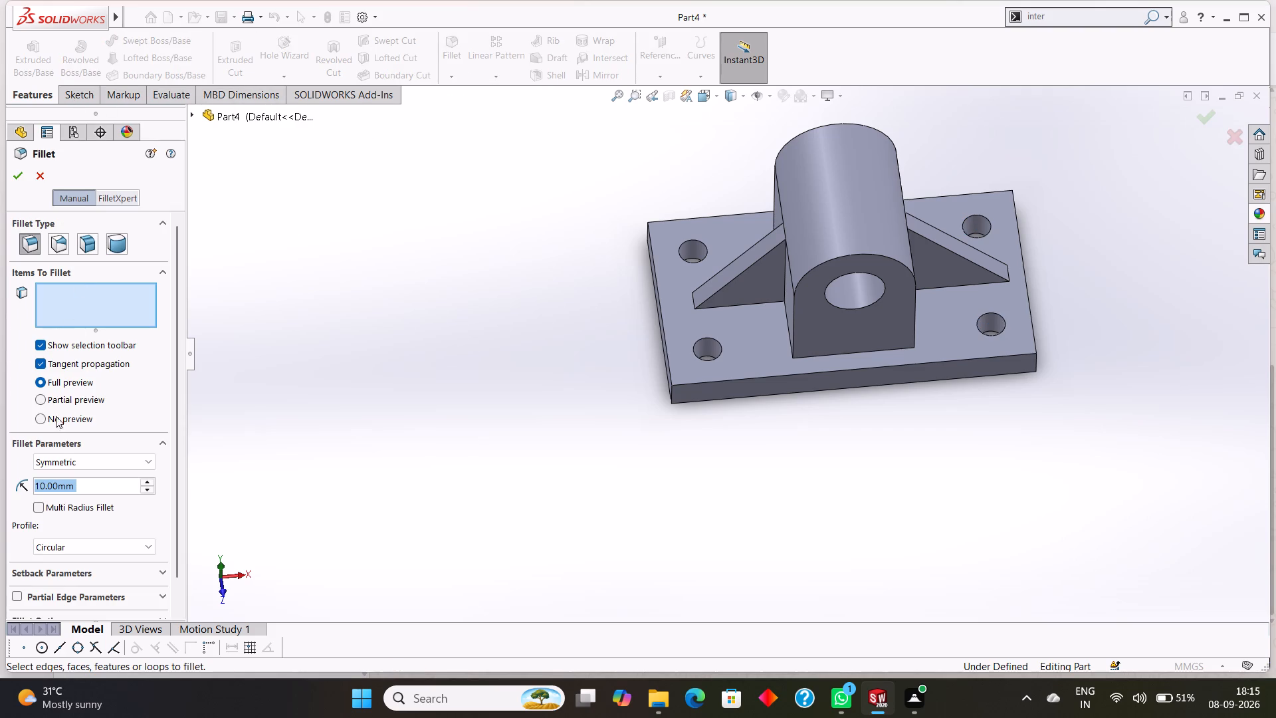
left_click(671, 390)
middle_click_drag(1106, 374, 1065, 404)
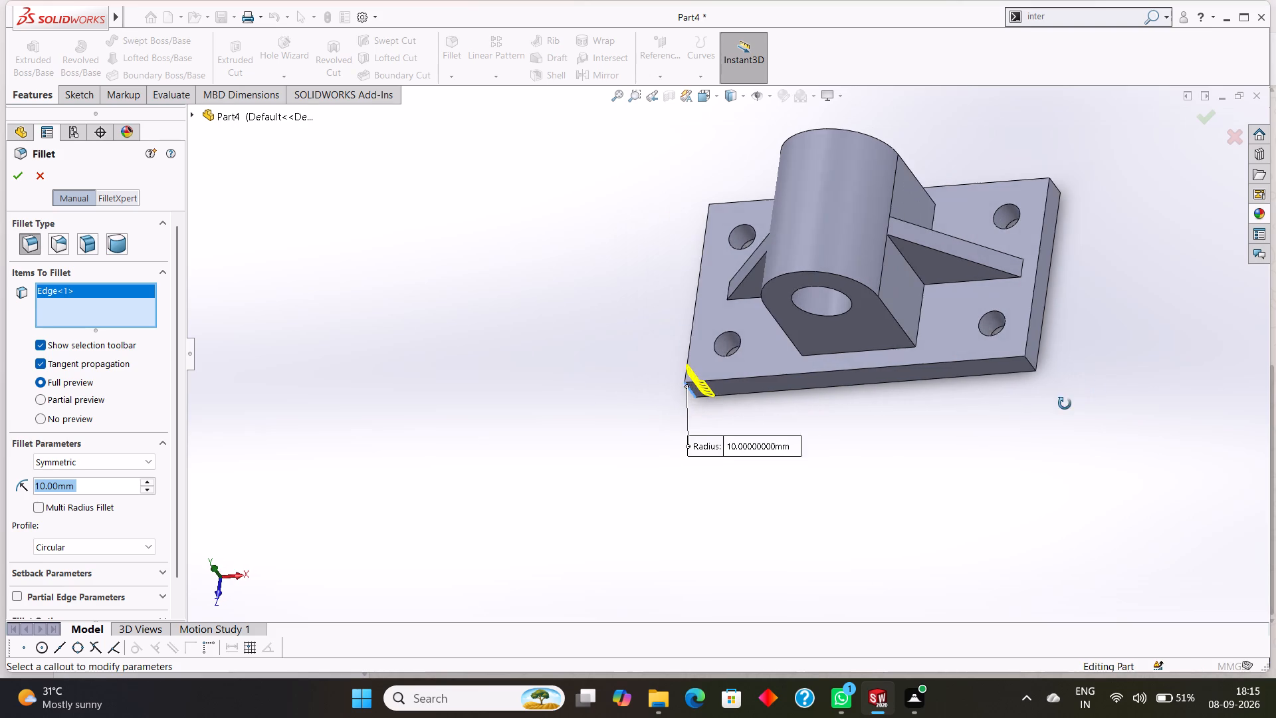
middle_click_drag(1065, 404, 1063, 406)
left_click(1025, 364)
scroll(1164, 140, "up", 1)
middle_click_drag(1164, 139, 1144, 213)
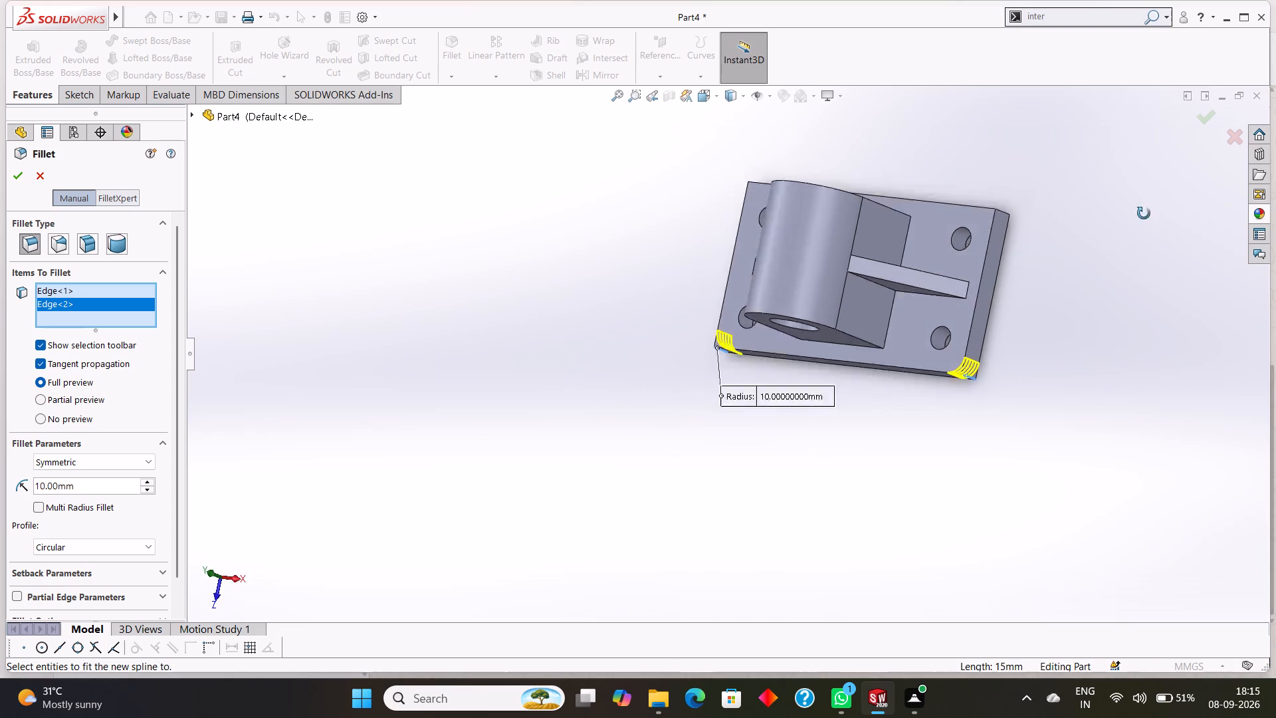
middle_click_drag(1144, 213, 1106, 314)
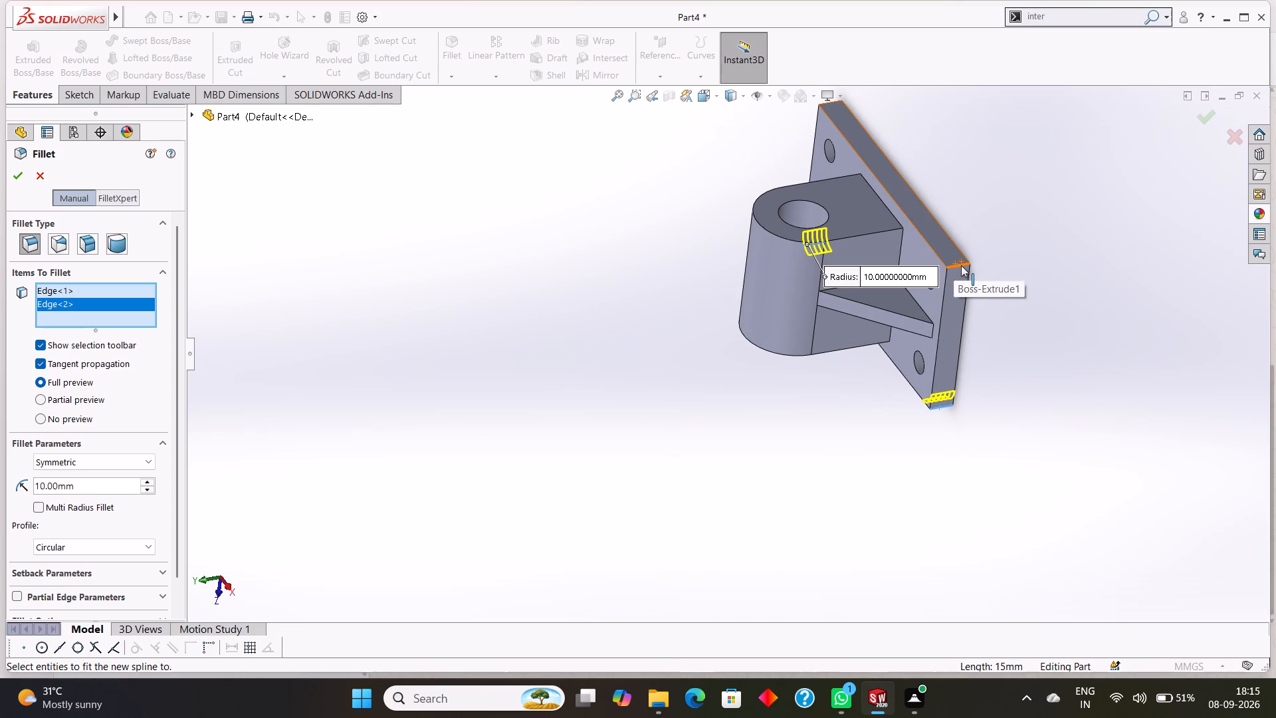
left_click(961, 265)
middle_click_drag(1048, 296, 1194, 201)
middle_click_drag(623, 138, 612, 245)
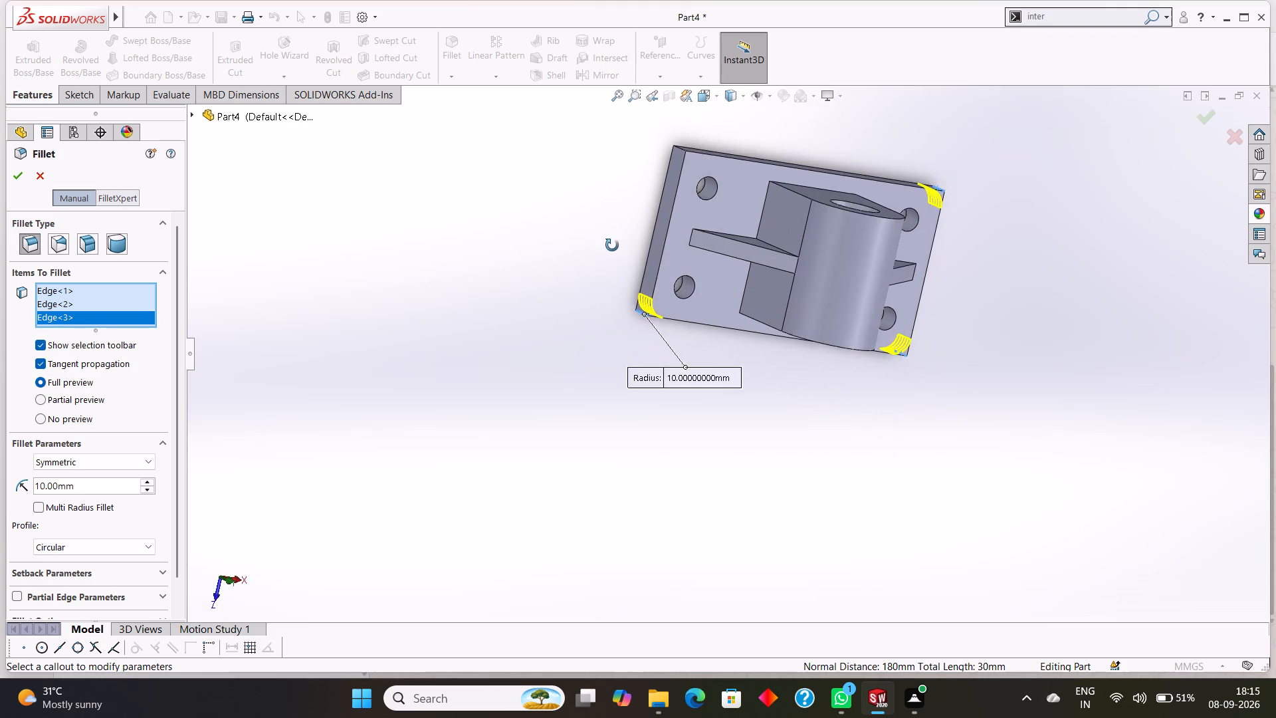
middle_click_drag(612, 245, 640, 280)
left_click(703, 161)
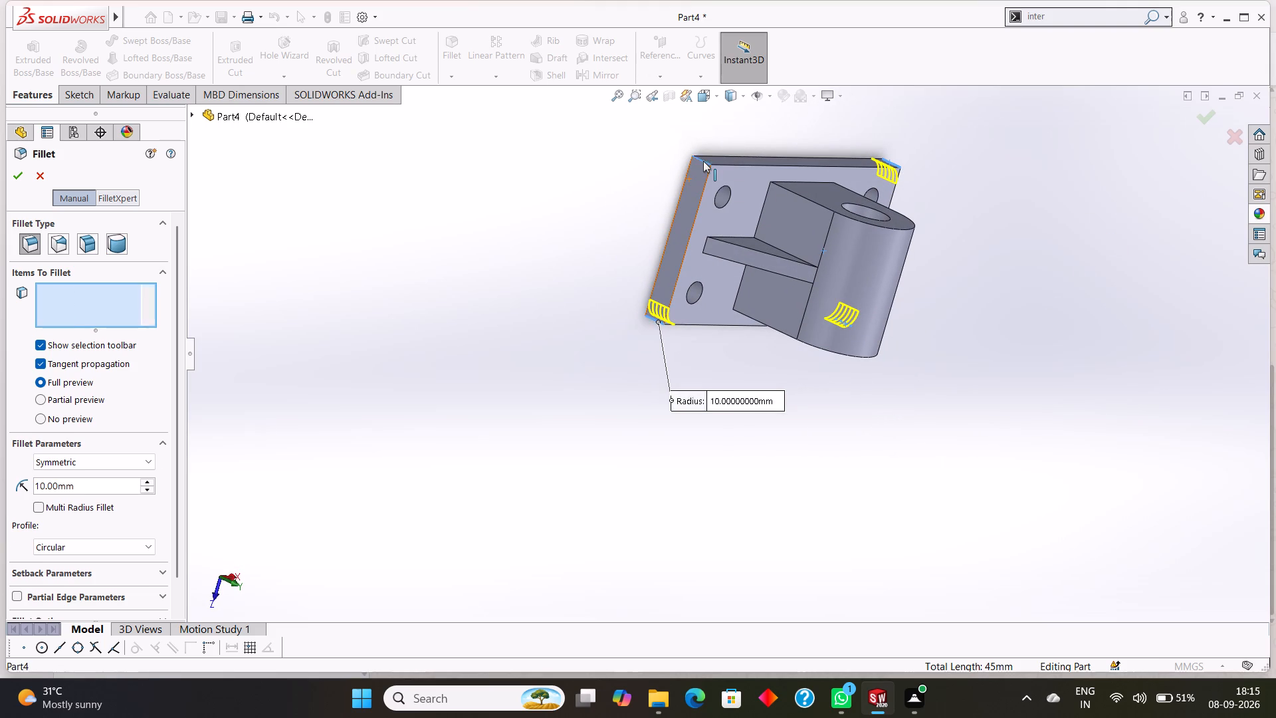
middle_click_drag(1002, 391, 968, 238)
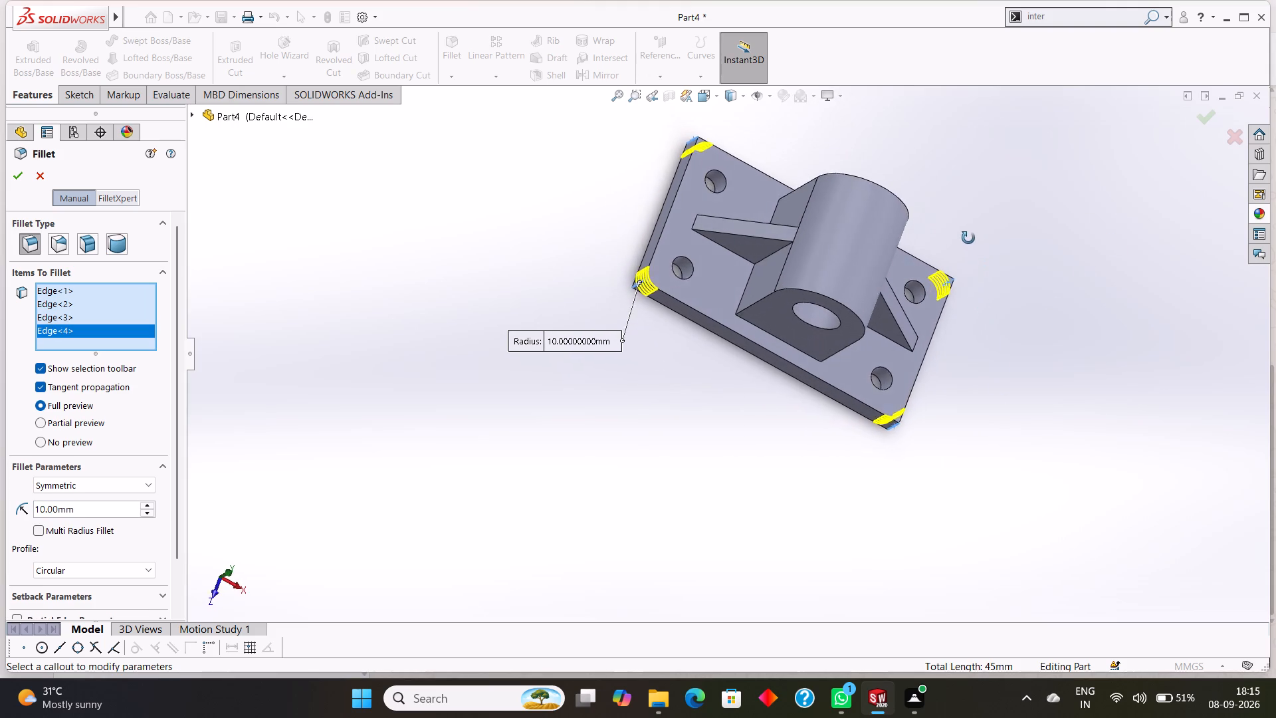
middle_click_drag(968, 238, 955, 219)
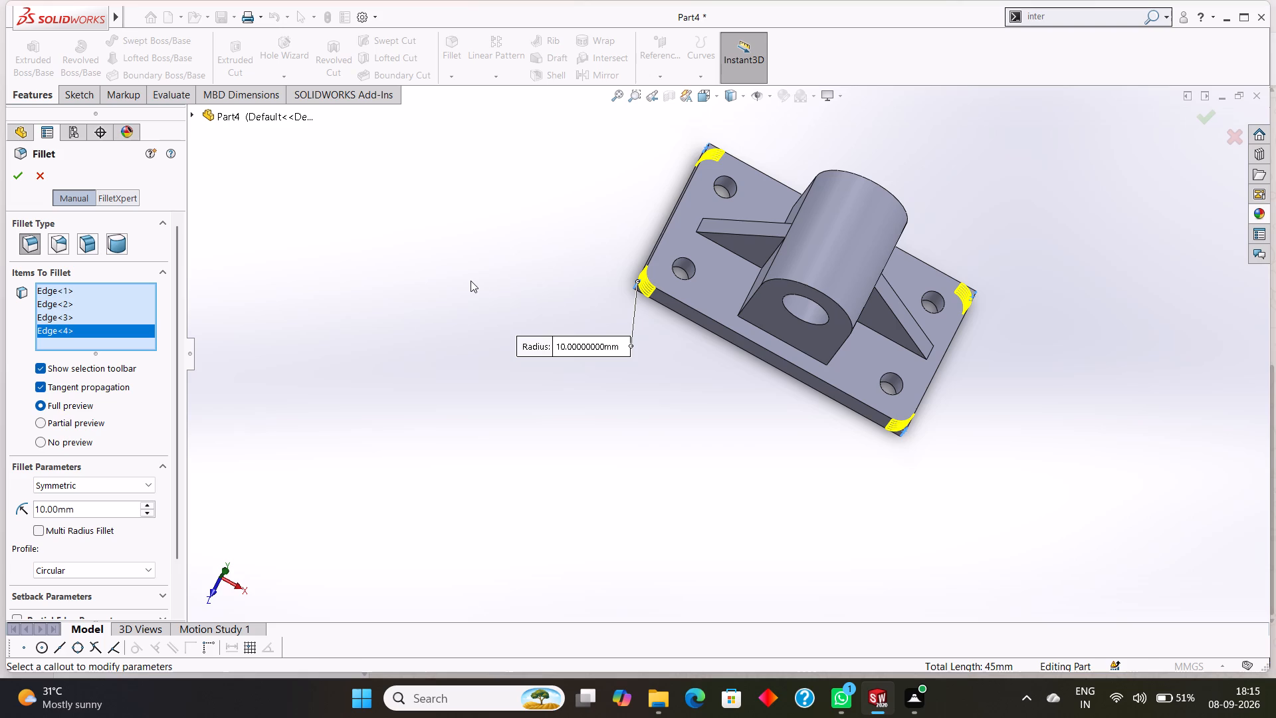
left_click(19, 178)
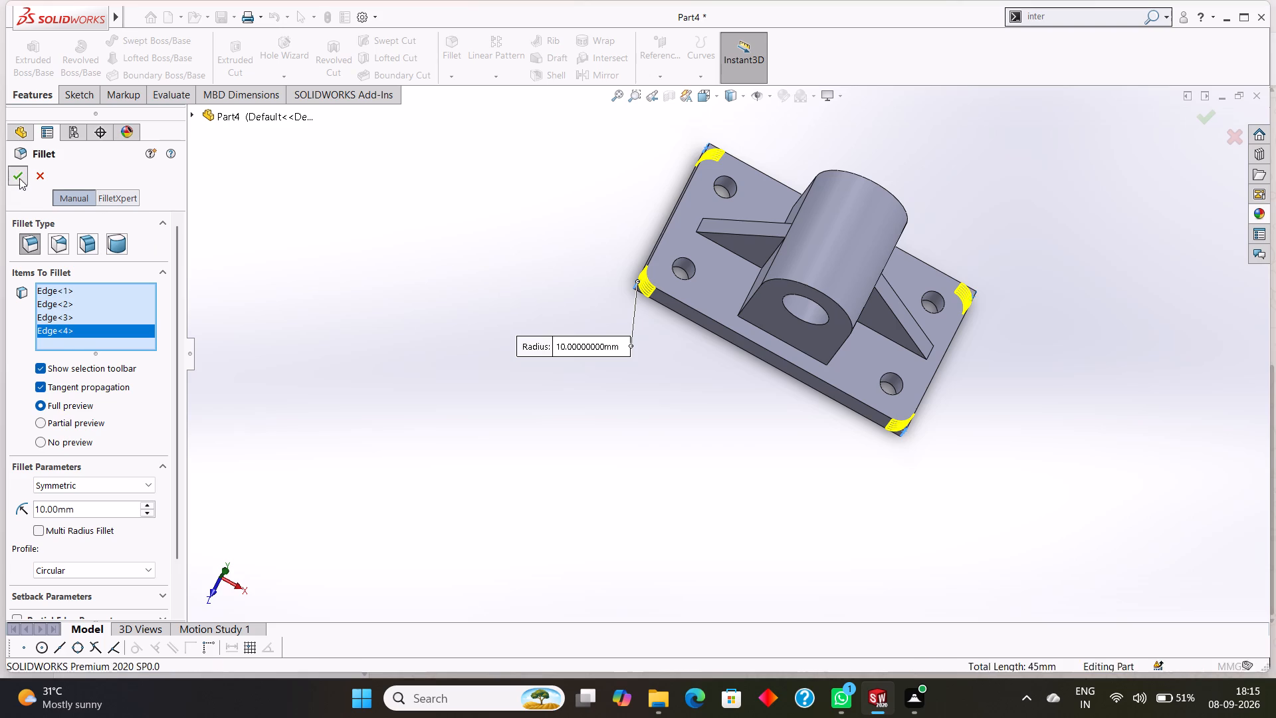
left_click(482, 413)
Save the part as "bearing bracket" in the tryfuji folder in SOLIDWORKS Part format.
middle_click_drag(590, 469, 583, 389)
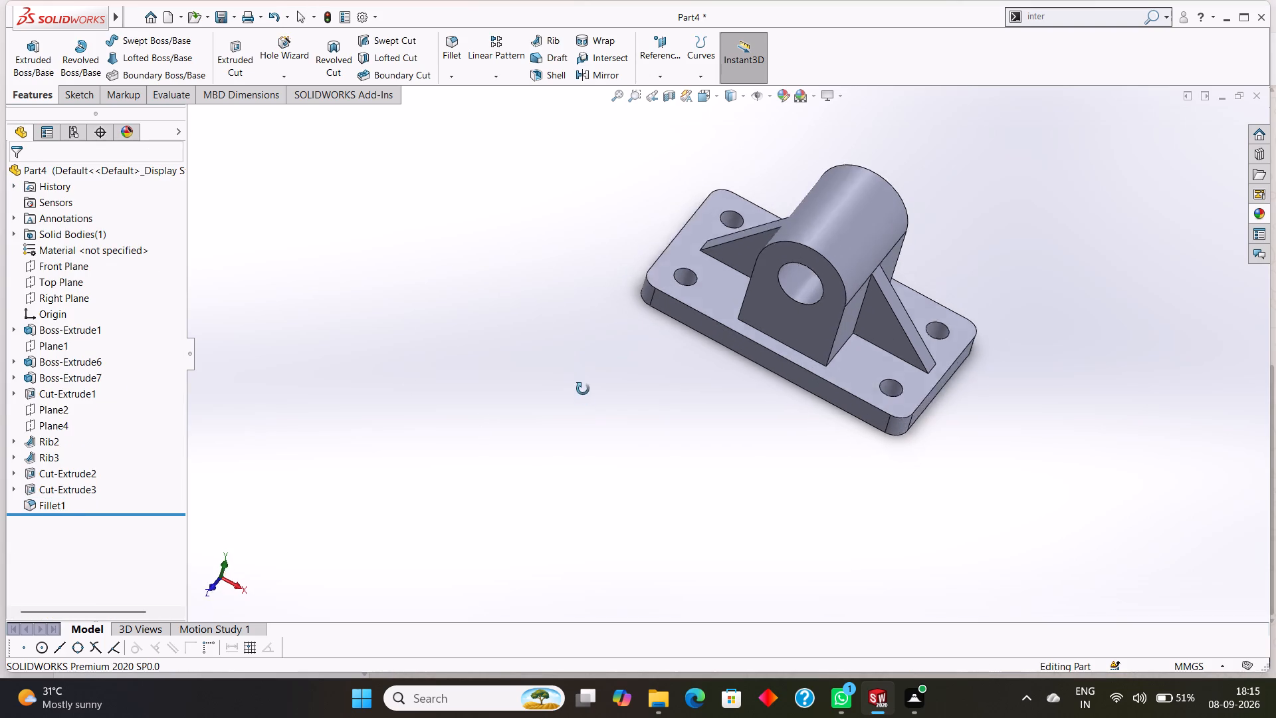
middle_click_drag(583, 389, 601, 353)
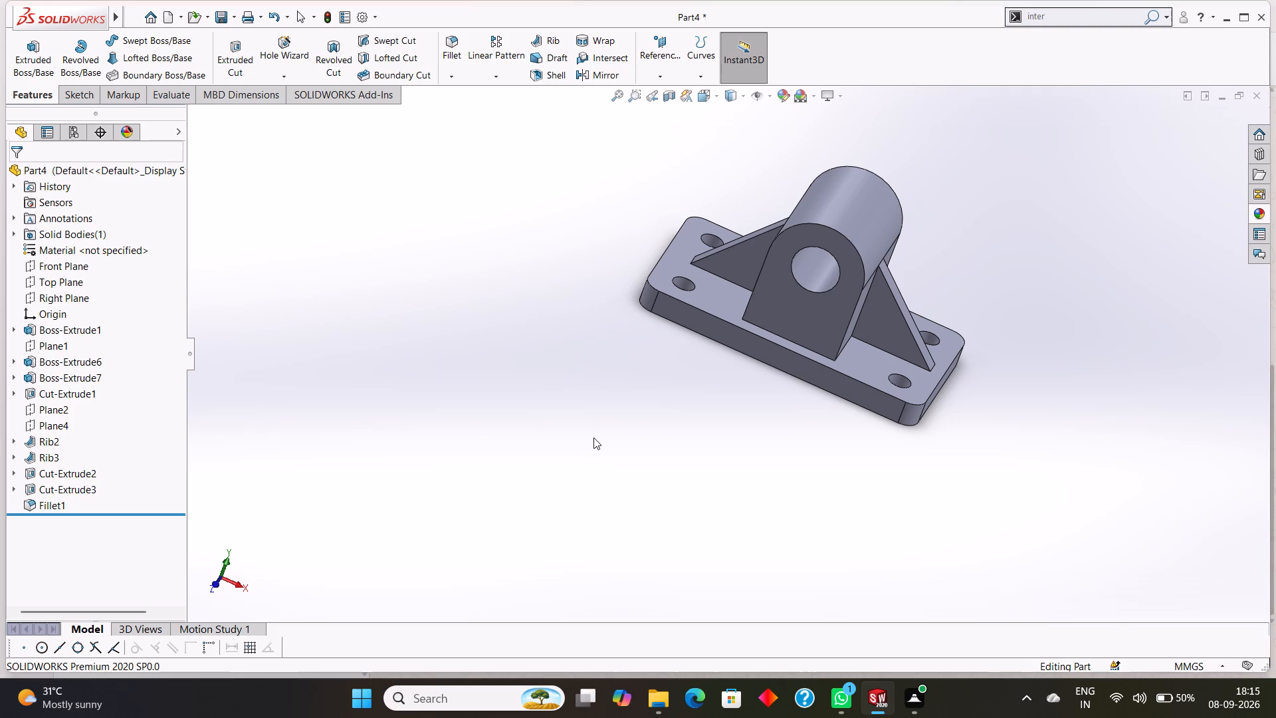
key("ctrl+s")
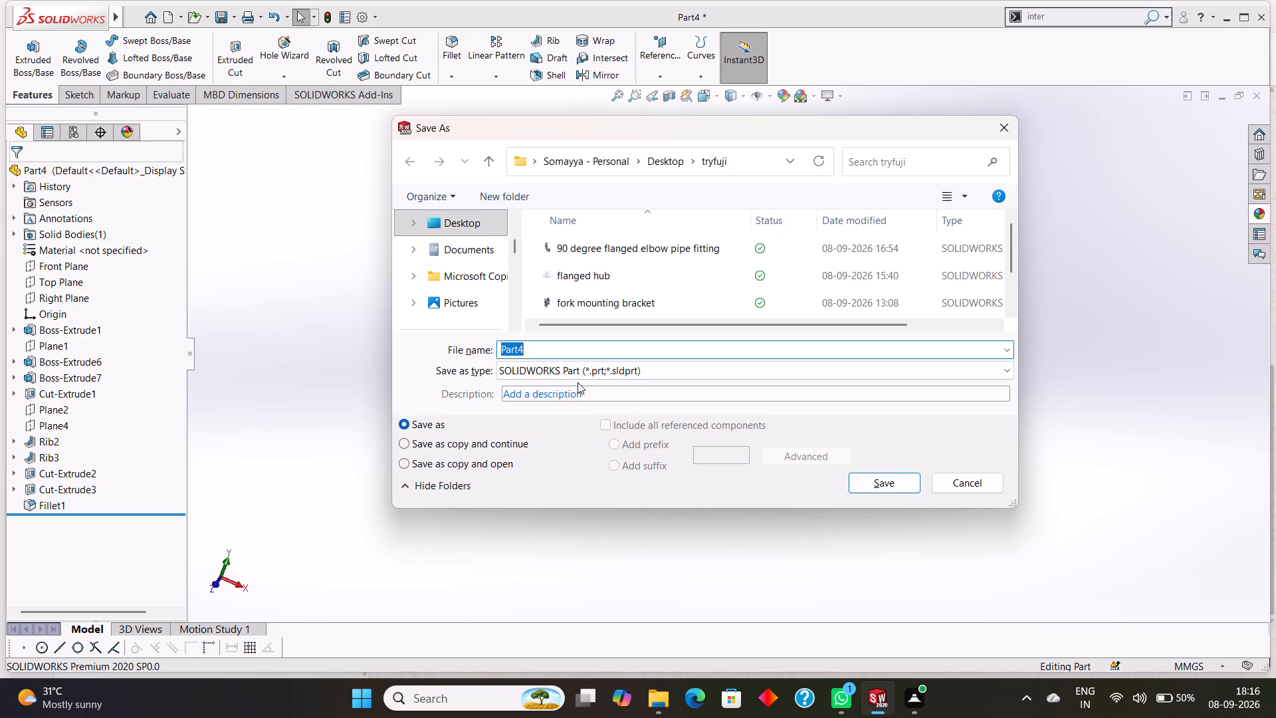
key("BackSpace")
type("bear")
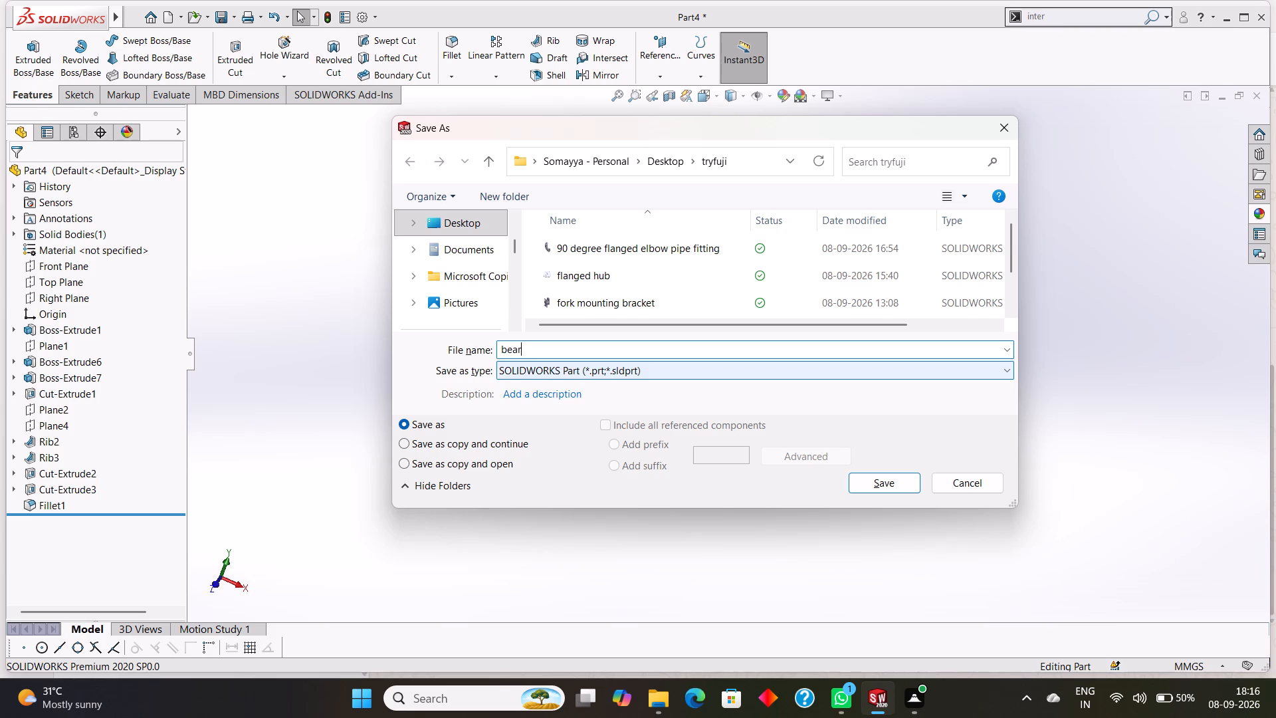
type("ing bracket")
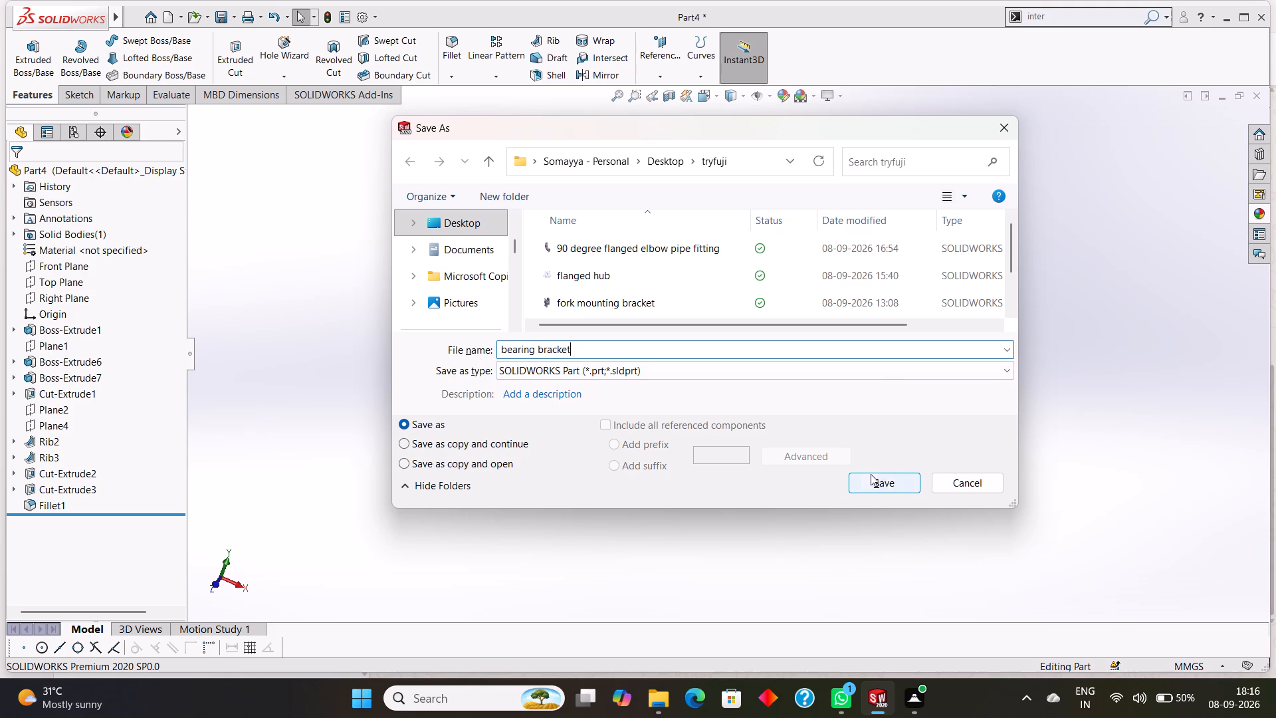
left_click(895, 478)
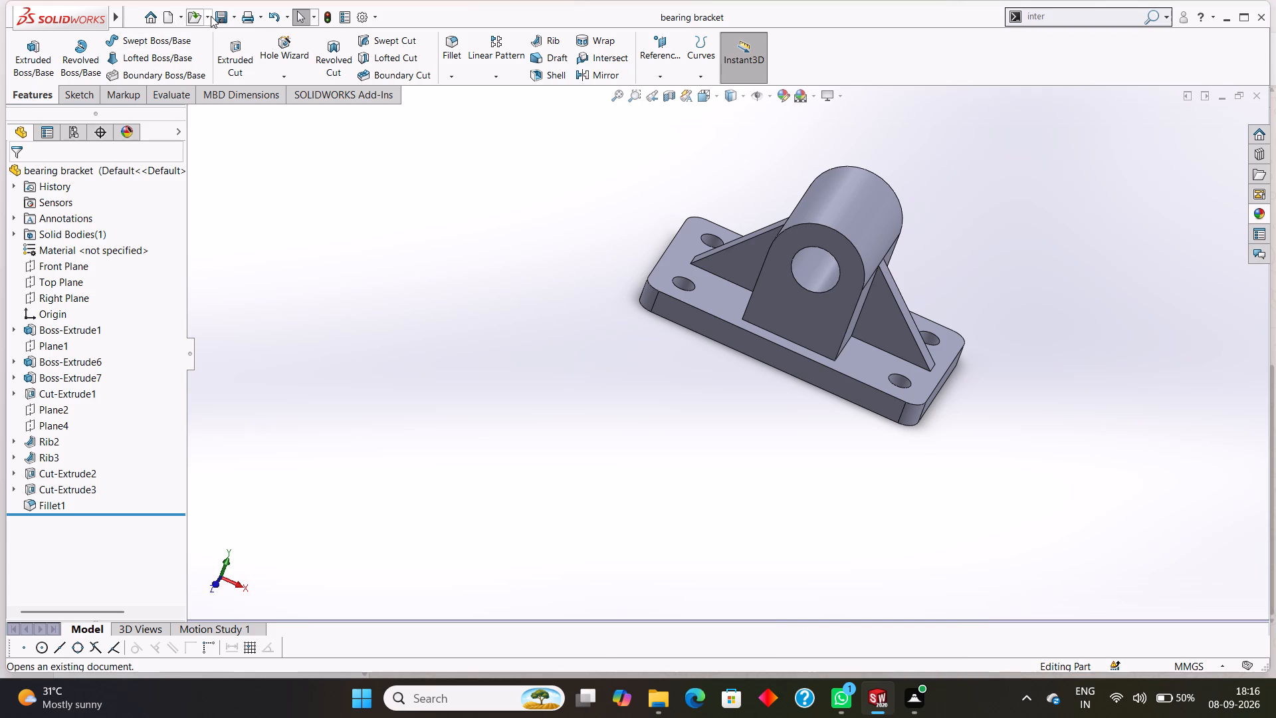
Save a PDF copy of the part as "bearing bracket" in the same folder, using Adobe Portable Document Format.
left_click(237, 21)
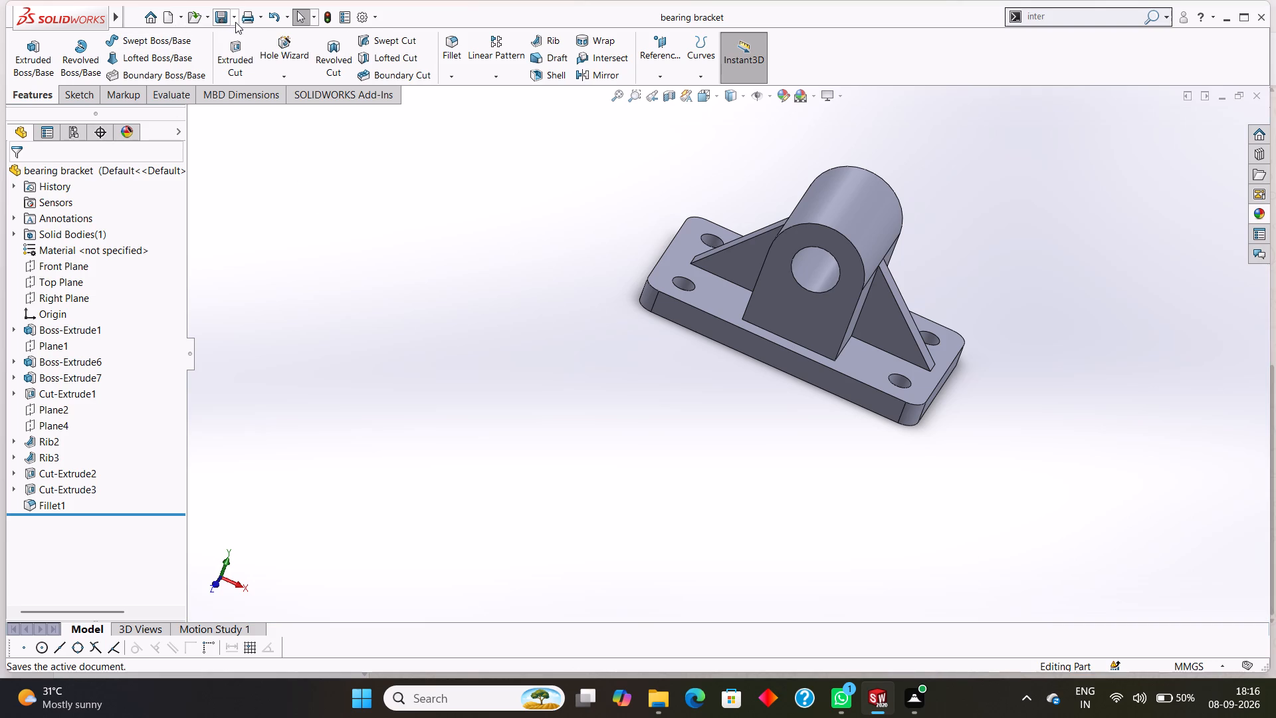
left_click(242, 49)
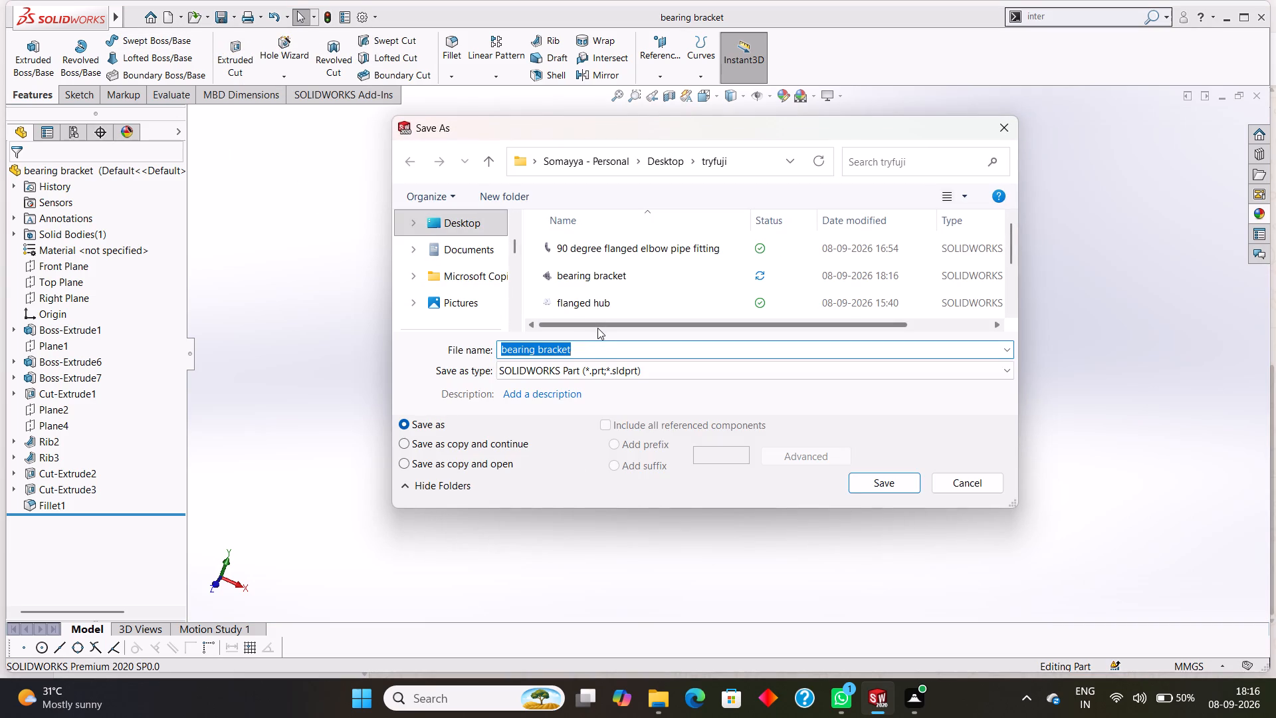
left_click(595, 370)
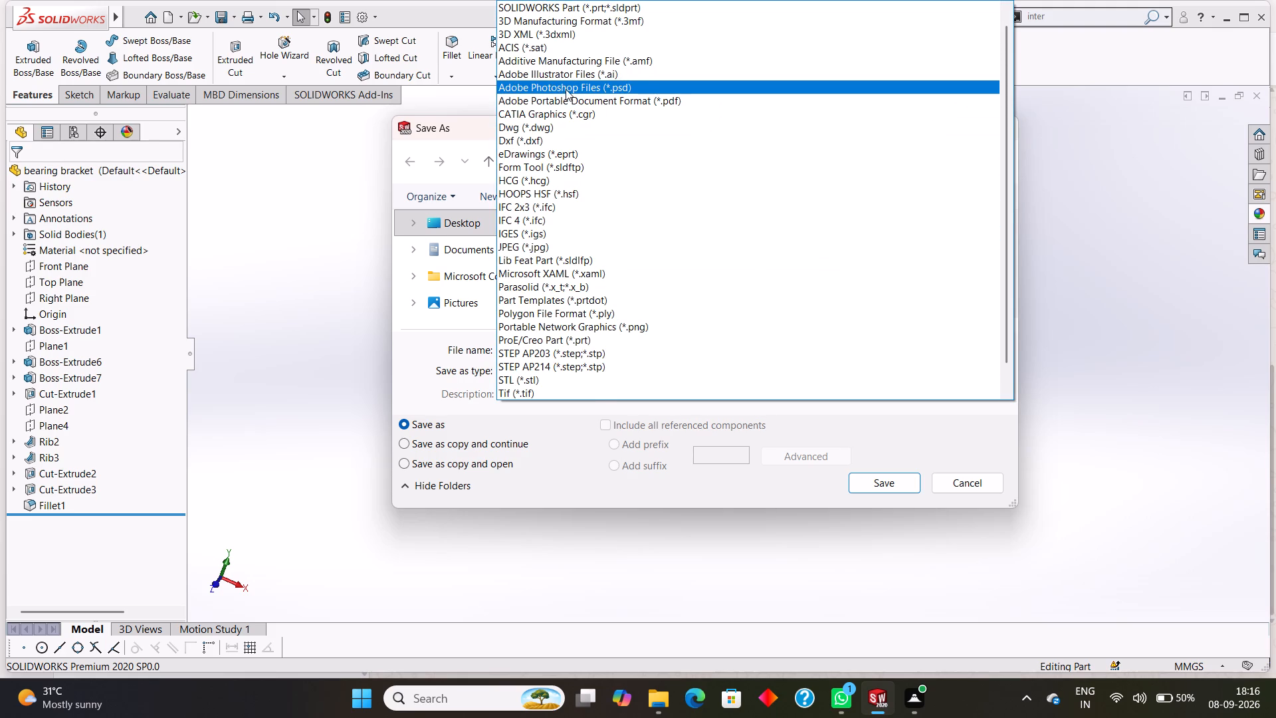
left_click(607, 100)
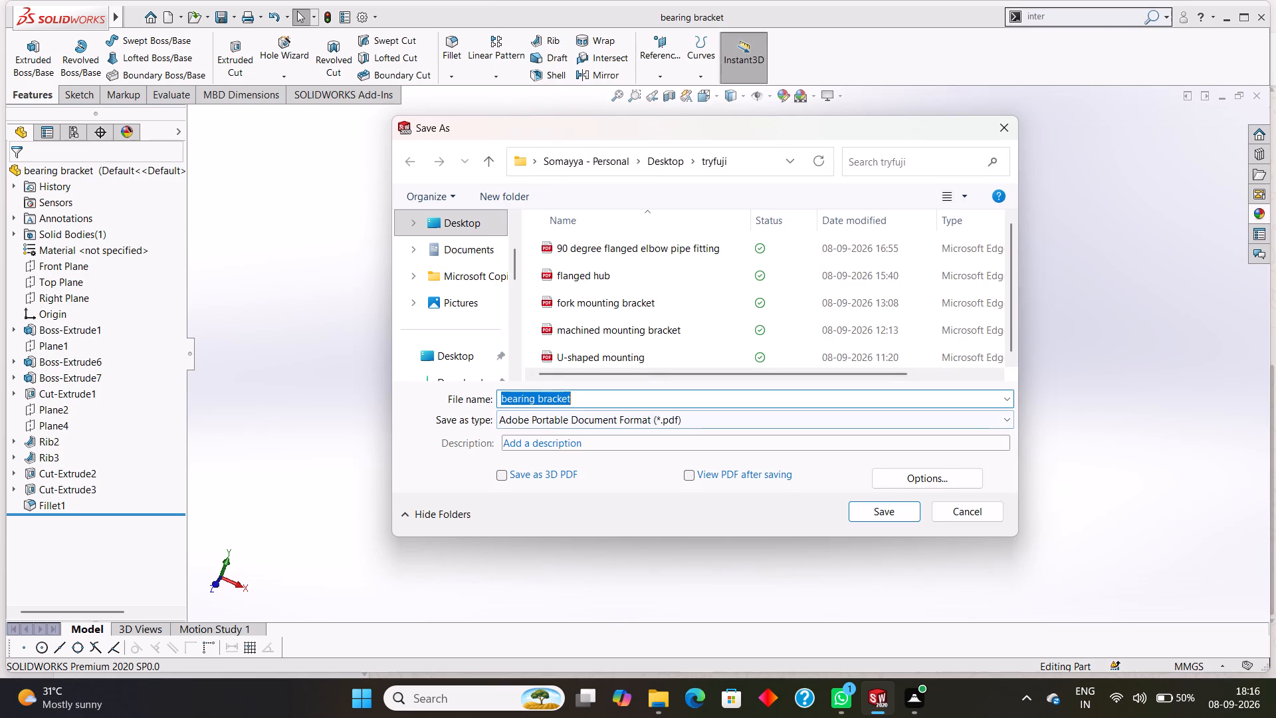
left_click(874, 509)
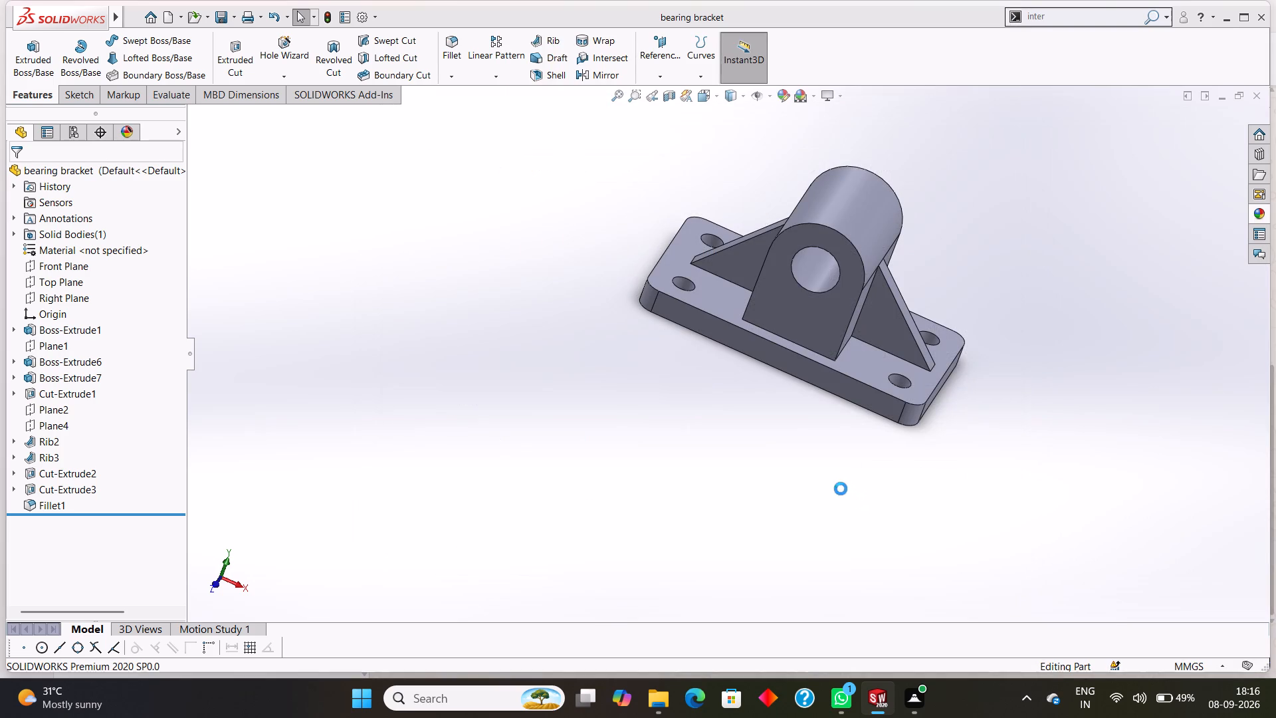